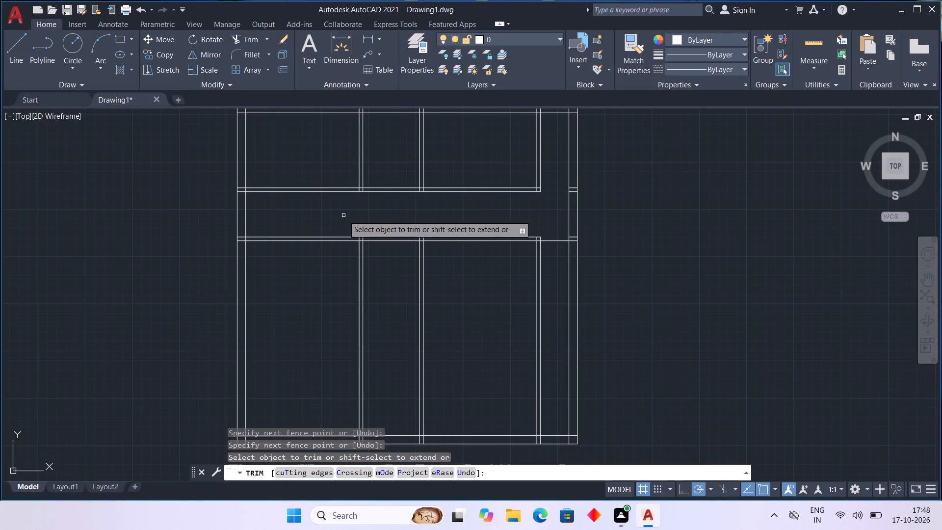
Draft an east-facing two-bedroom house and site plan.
Trim away the double wall line south of the corridor and the three double partition lines below it, within the outer walls.
left_click_drag(555, 241, 537, 240)
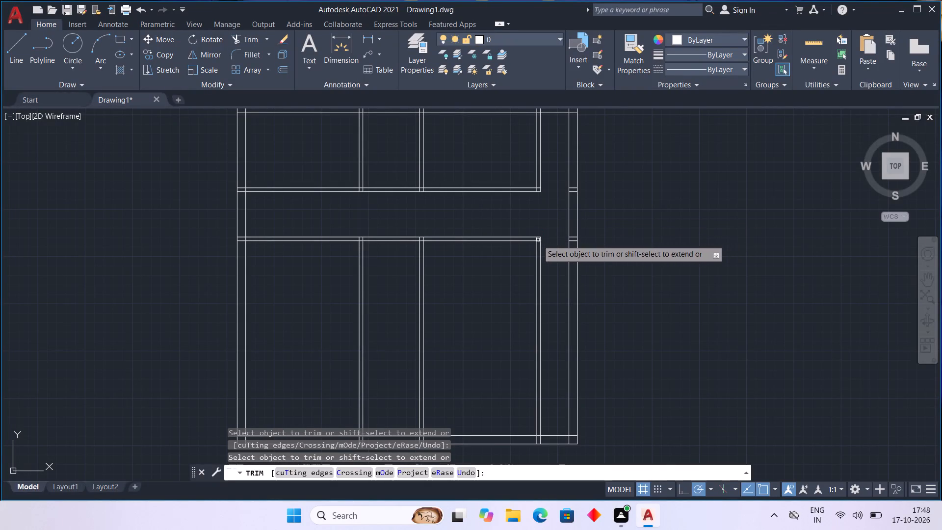
left_click_drag(537, 240, 538, 227)
left_click_drag(538, 227, 369, 270)
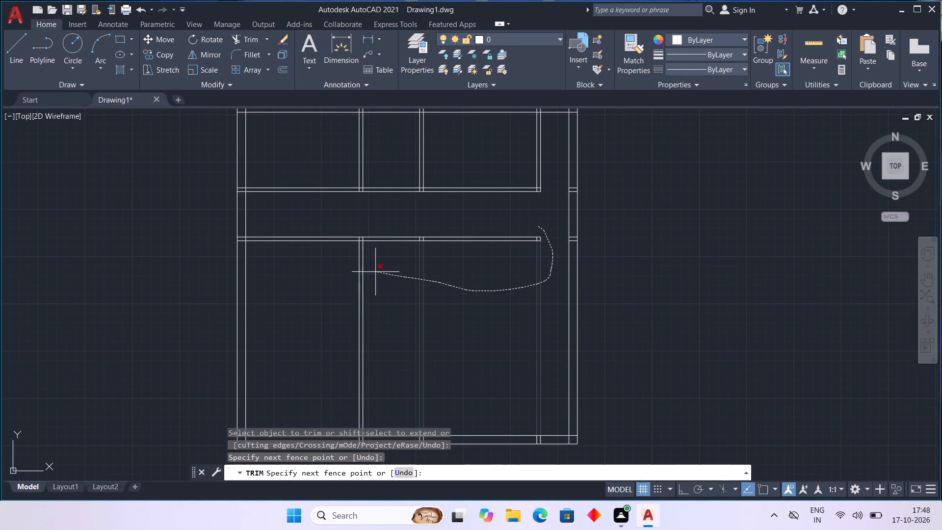
left_click_drag(369, 270, 424, 246)
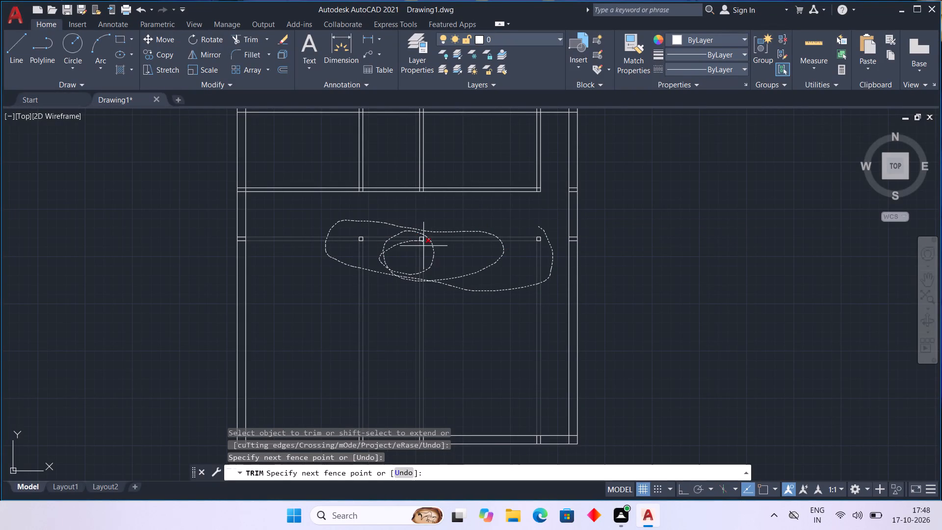
left_click_drag(424, 246, 418, 239)
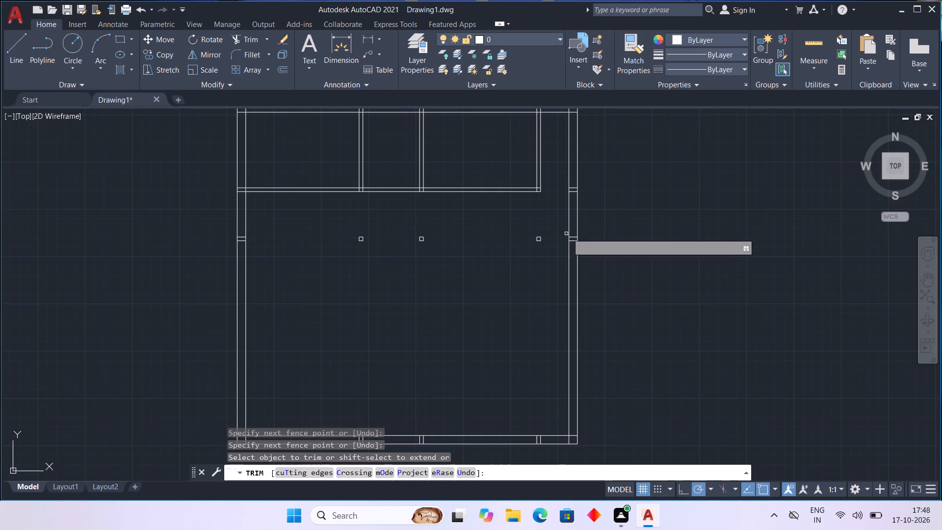
Trim the short leftover wall lines crossing the east outer wall at both corridor walls.
left_click_drag(573, 188, 574, 193)
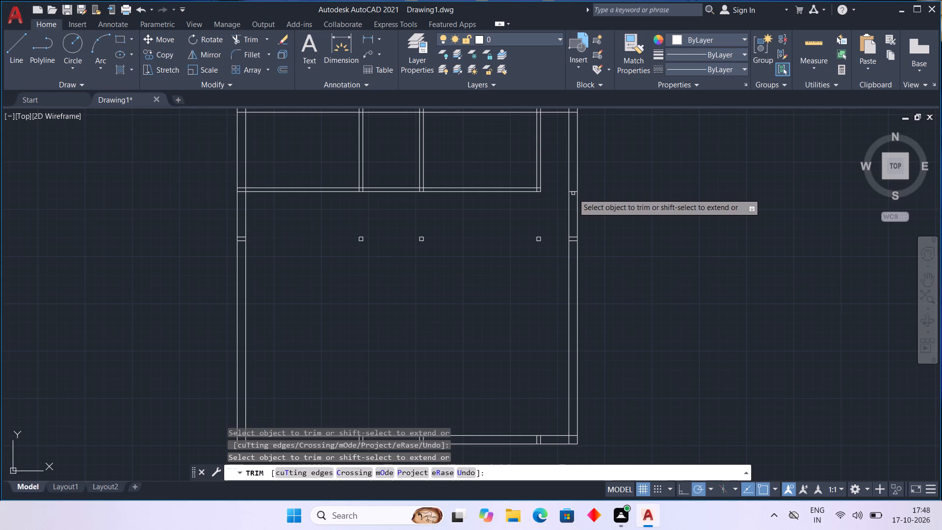
left_click(574, 193)
left_click_drag(576, 189, 575, 231)
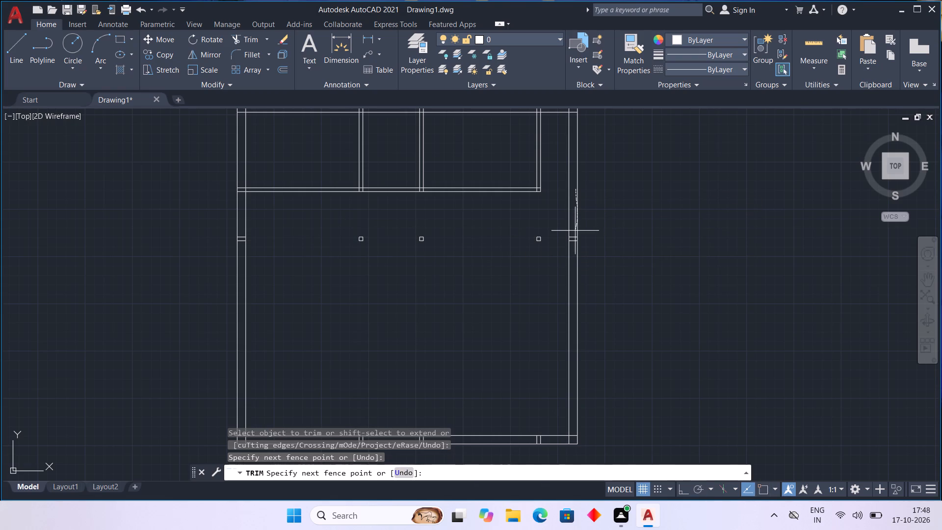
left_click_drag(575, 231, 575, 249)
left_click(575, 249)
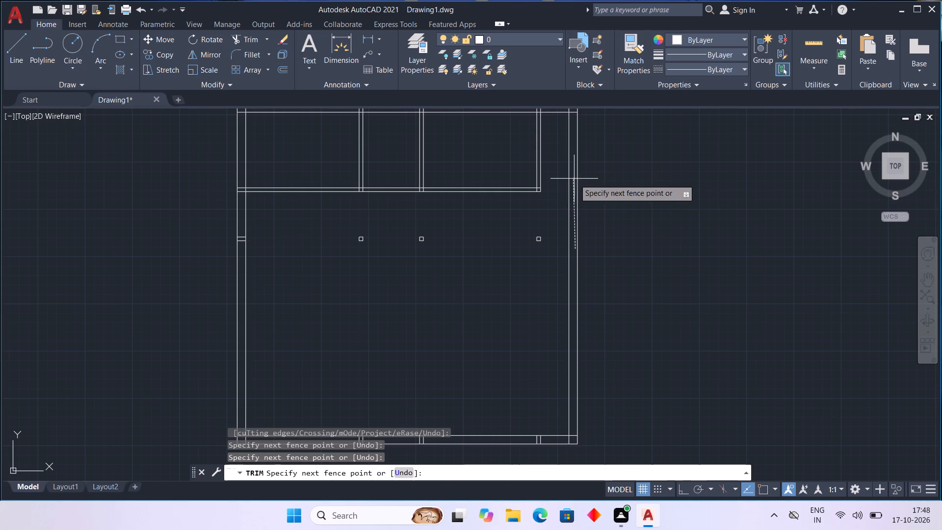
key("Escape")
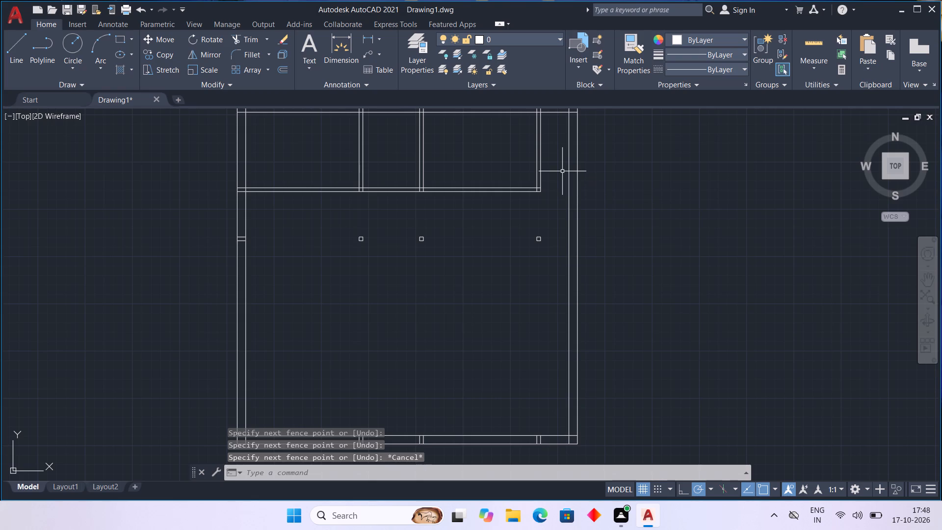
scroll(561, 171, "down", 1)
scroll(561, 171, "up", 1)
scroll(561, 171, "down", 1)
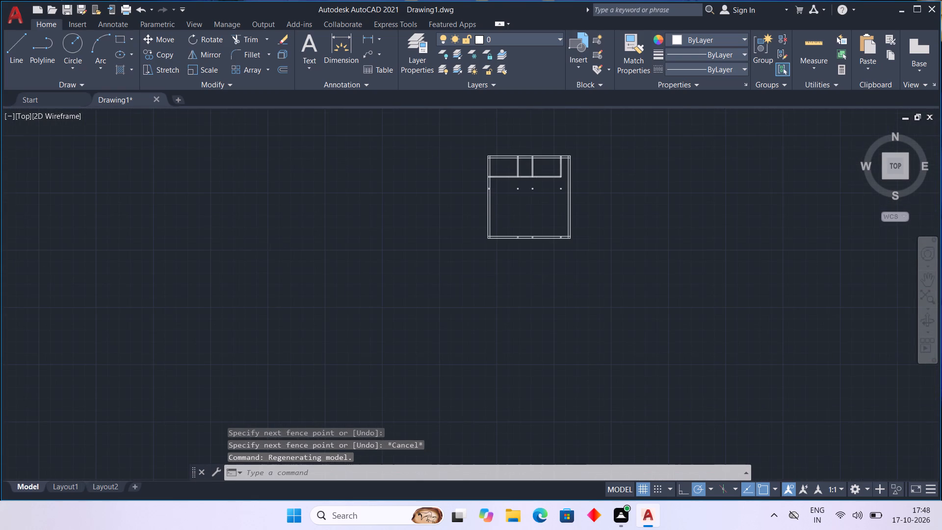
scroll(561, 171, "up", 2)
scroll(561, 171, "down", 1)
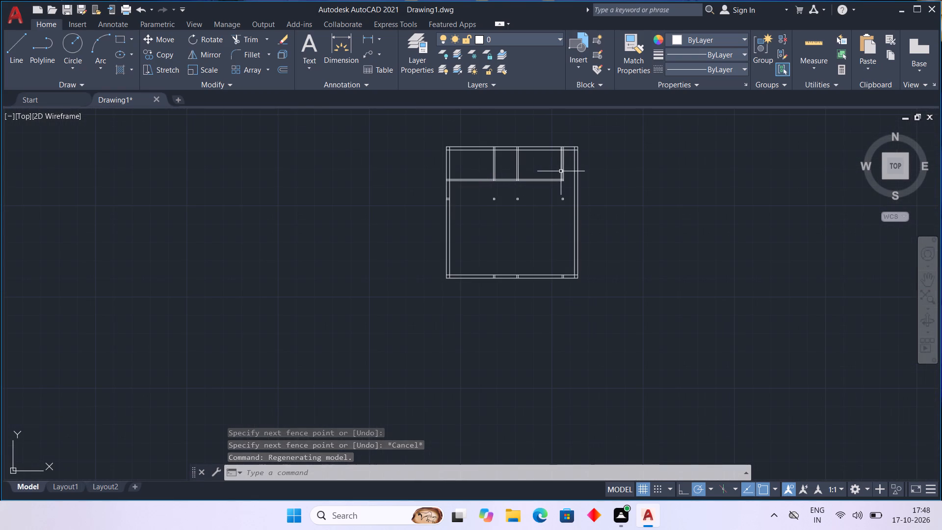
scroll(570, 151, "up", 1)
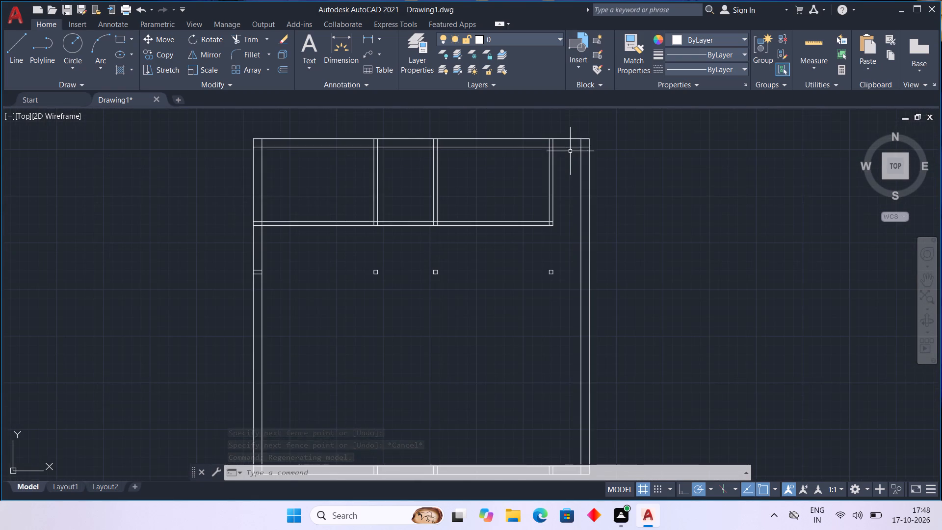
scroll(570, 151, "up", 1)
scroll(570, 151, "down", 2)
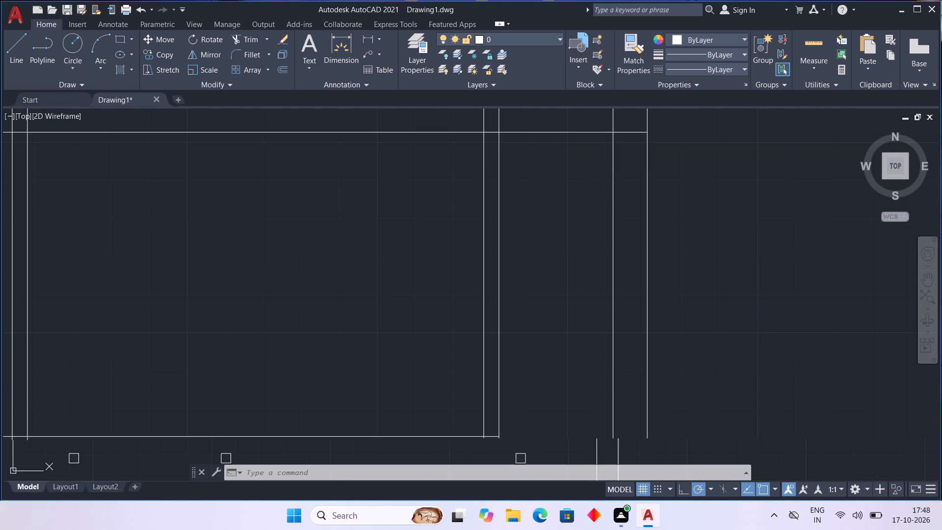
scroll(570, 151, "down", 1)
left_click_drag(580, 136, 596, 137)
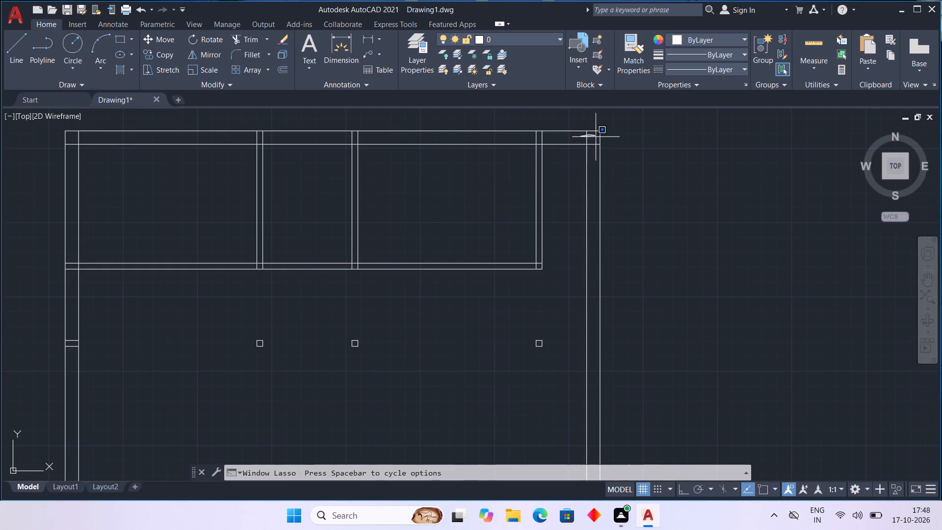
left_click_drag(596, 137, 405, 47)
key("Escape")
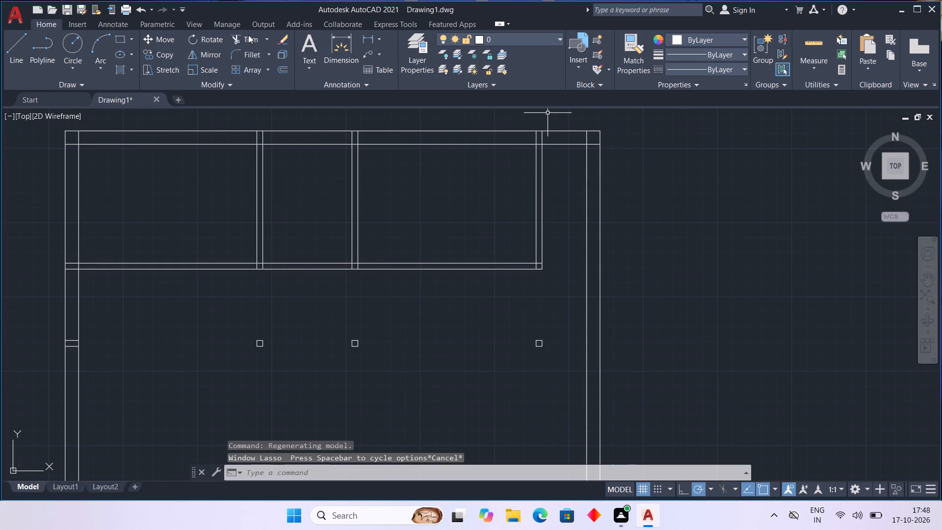
Trim the inner wall line ends that overlap inside the northeast corner of the outer walls.
left_click(236, 37)
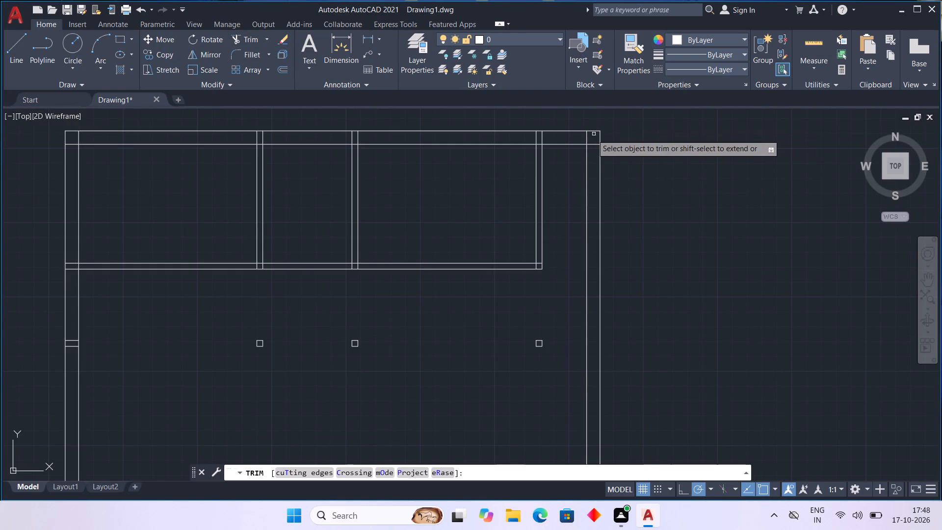
left_click_drag(575, 139, 593, 152)
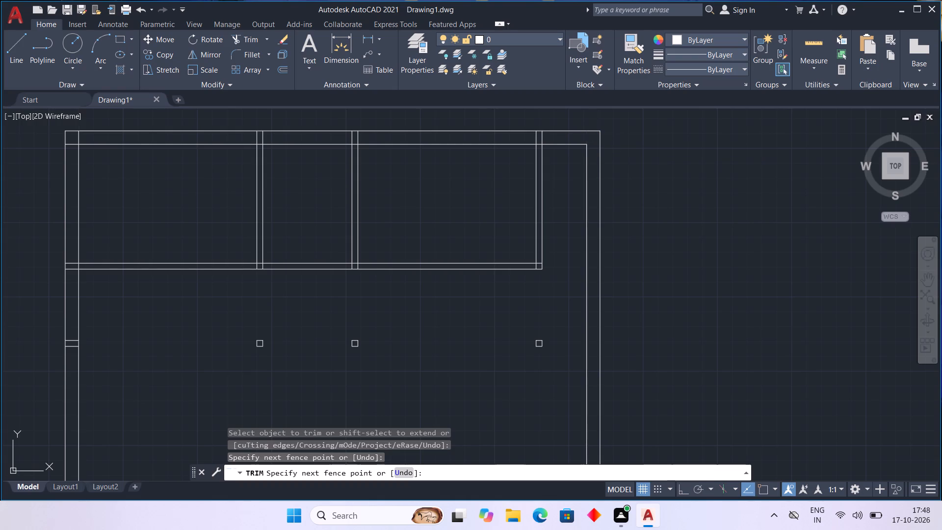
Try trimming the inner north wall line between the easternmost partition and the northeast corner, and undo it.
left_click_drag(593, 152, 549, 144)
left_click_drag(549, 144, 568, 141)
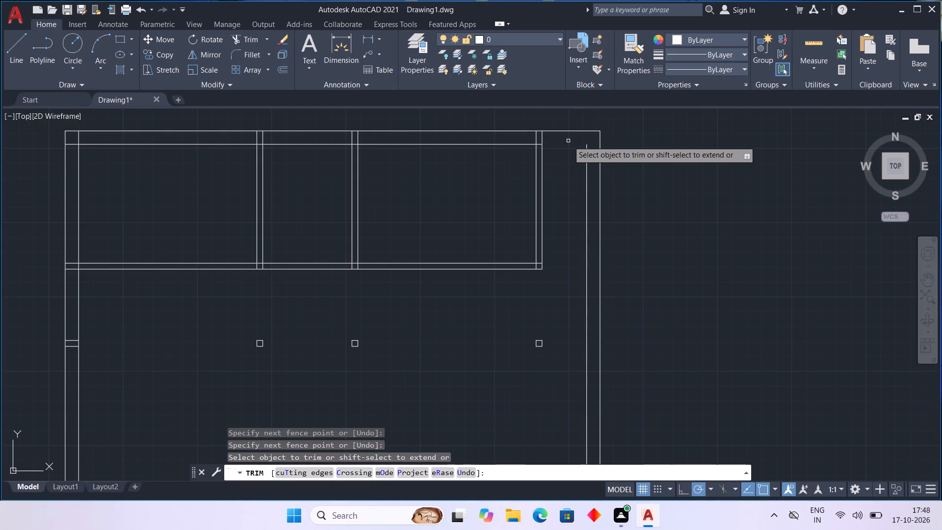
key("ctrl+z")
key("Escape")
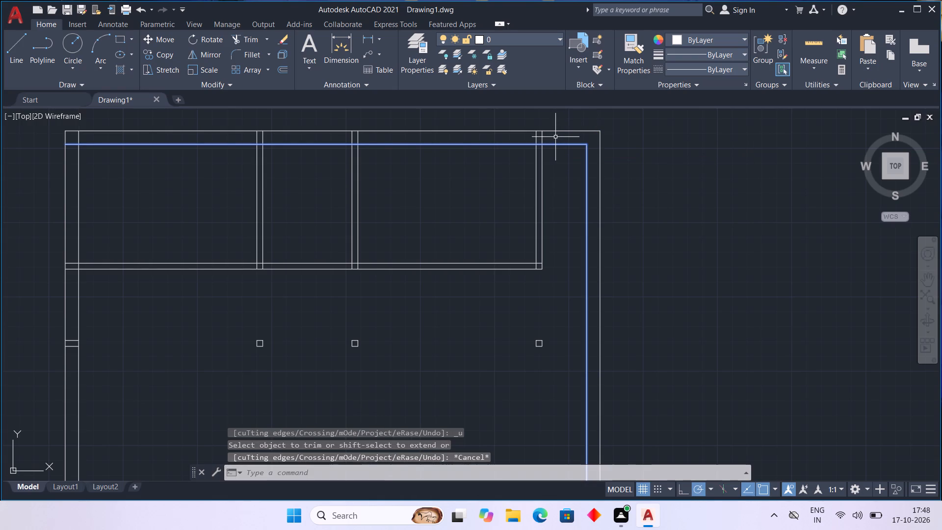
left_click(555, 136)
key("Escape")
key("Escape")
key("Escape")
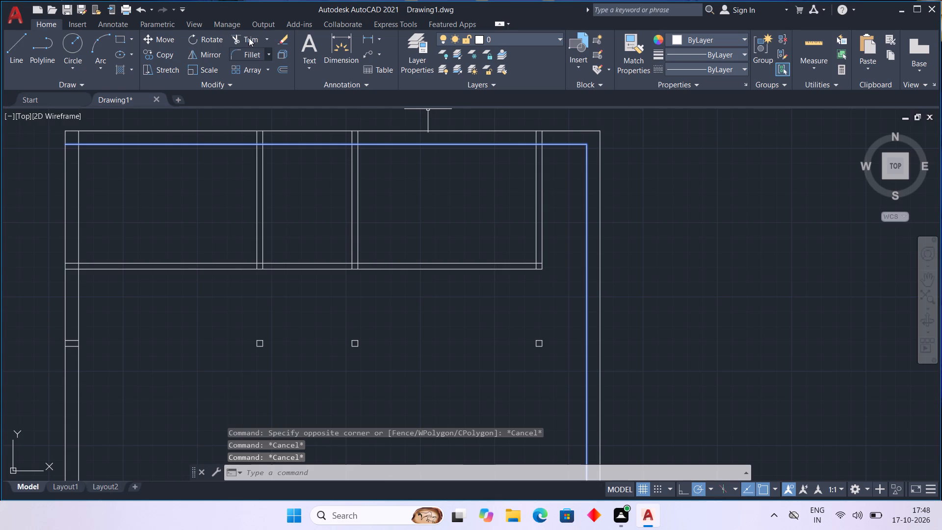
Trim the ends of the three double partition lines where they cross the thickness of the north outer wall.
double_click(239, 35)
left_click_drag(239, 35, 401, 112)
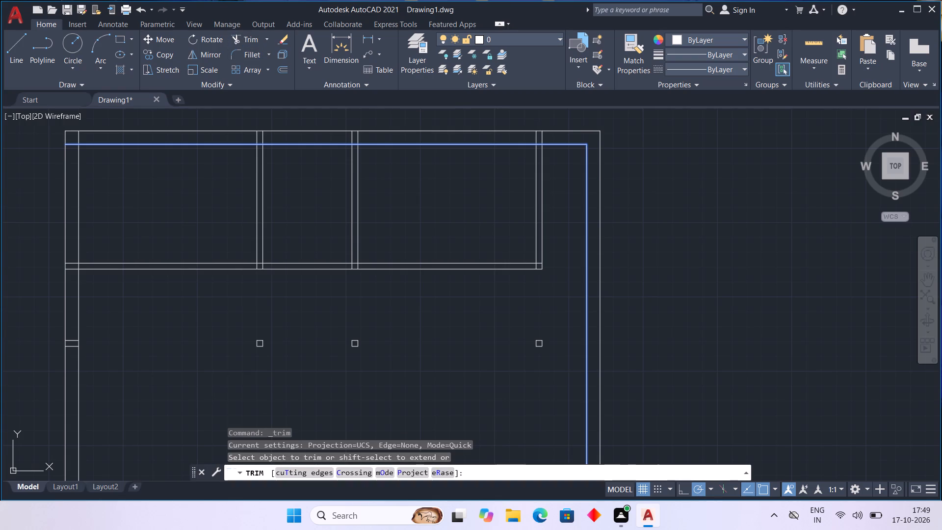
left_click_drag(556, 138, 521, 139)
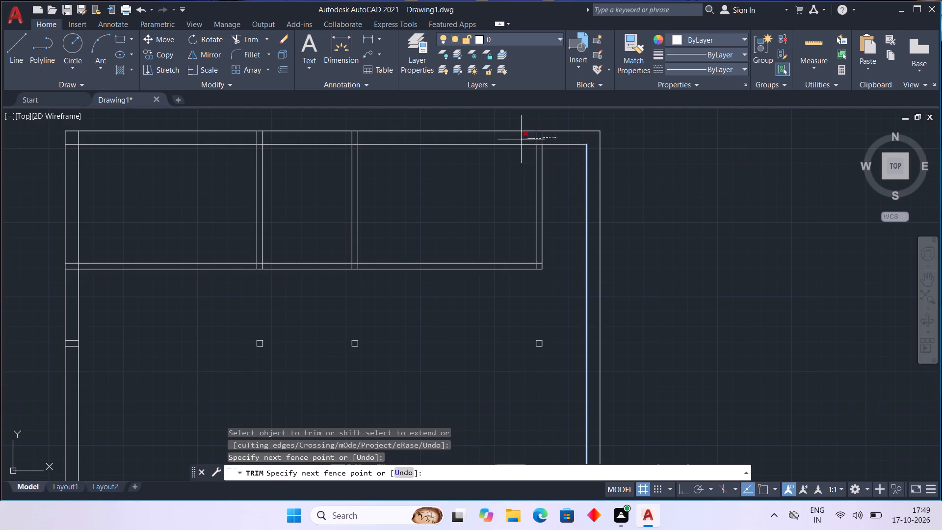
left_click_drag(521, 139, 512, 136)
left_click(512, 136)
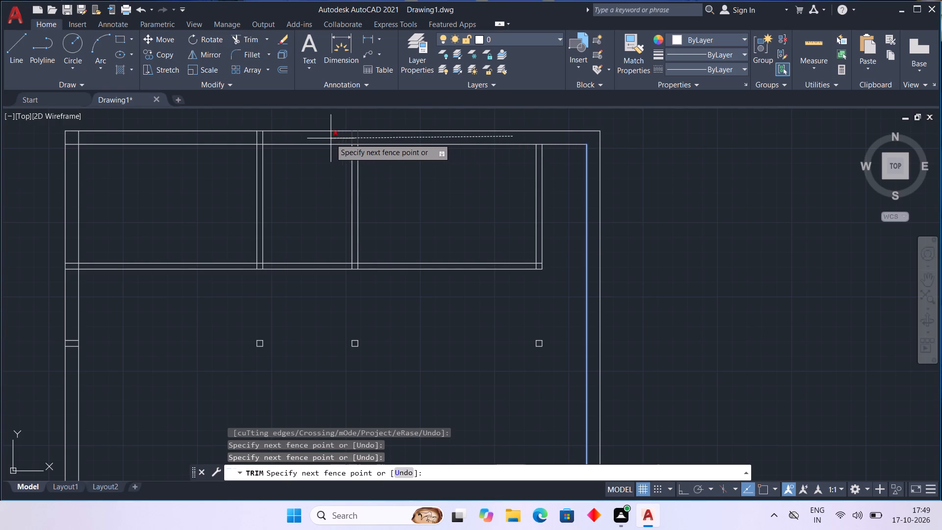
left_click(225, 142)
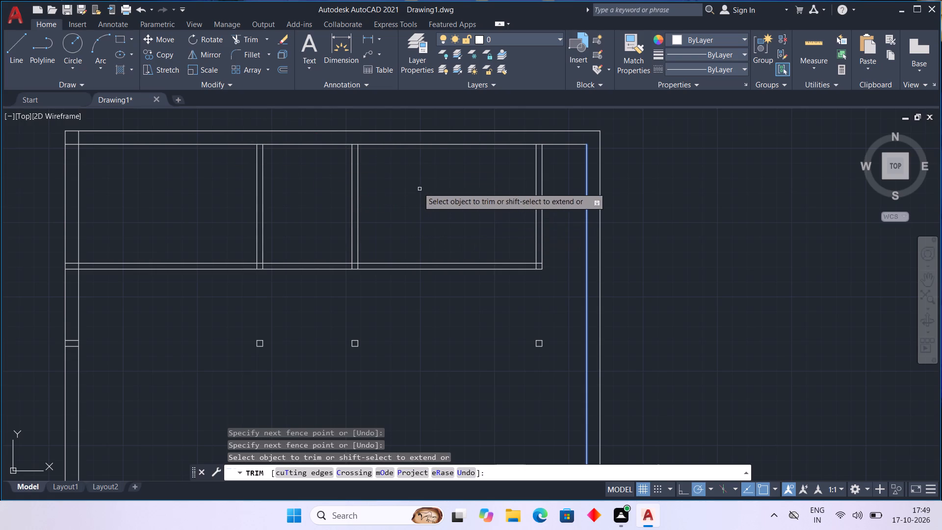
Trim the inner north wall line between the double lines of the east and middle partitions.
left_click(539, 146)
left_click_drag(539, 146, 412, 145)
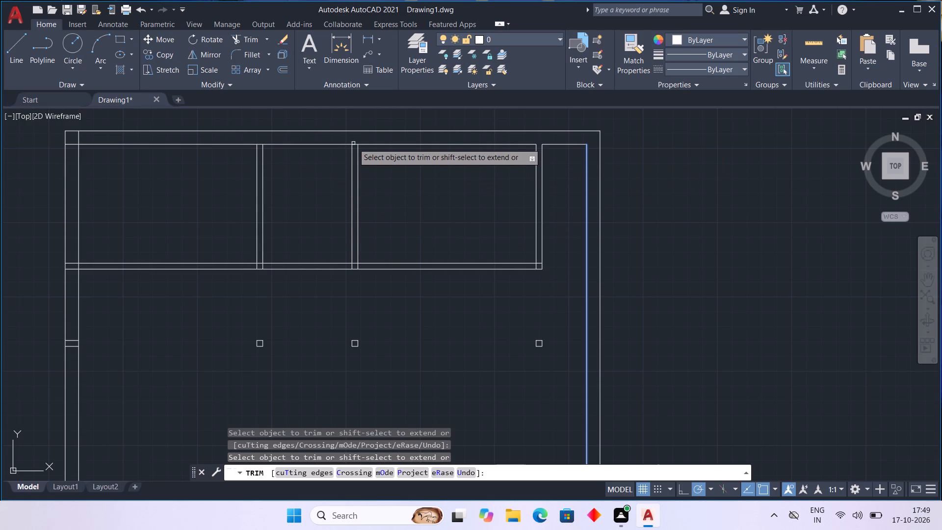
left_click_drag(355, 145, 296, 129)
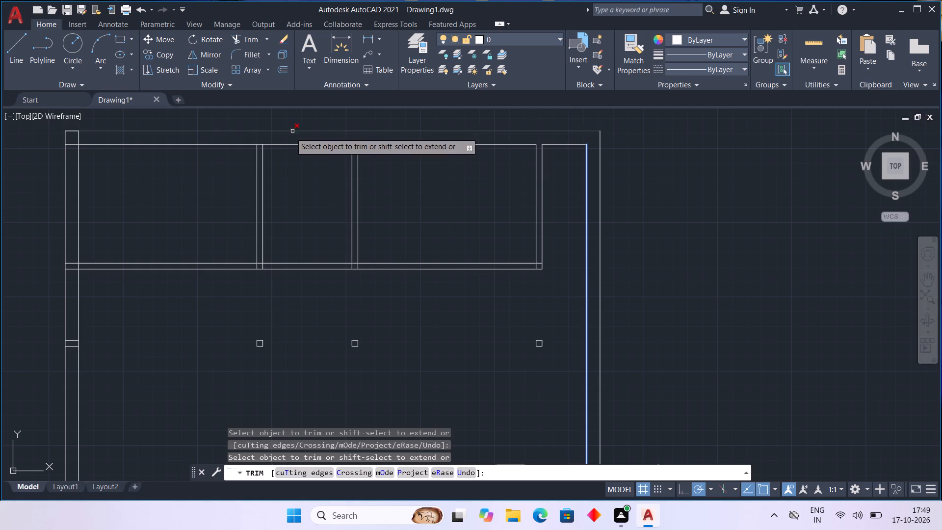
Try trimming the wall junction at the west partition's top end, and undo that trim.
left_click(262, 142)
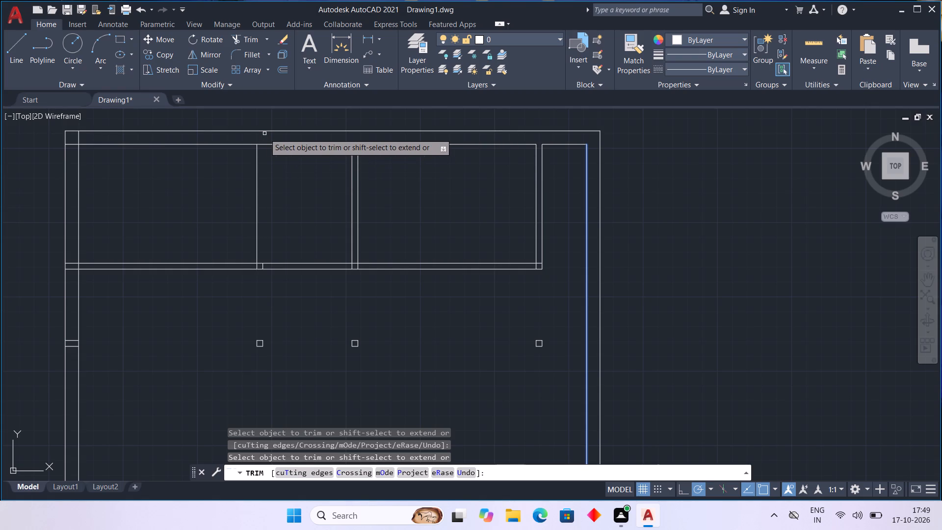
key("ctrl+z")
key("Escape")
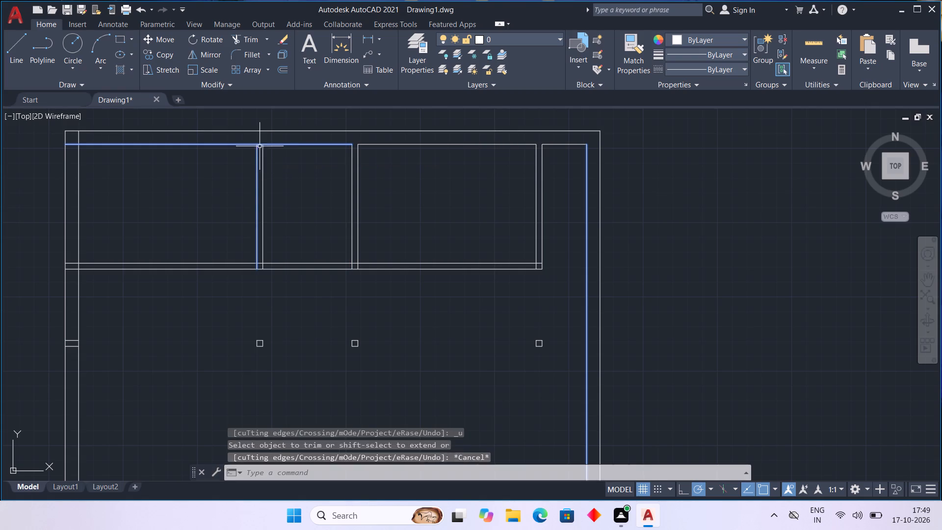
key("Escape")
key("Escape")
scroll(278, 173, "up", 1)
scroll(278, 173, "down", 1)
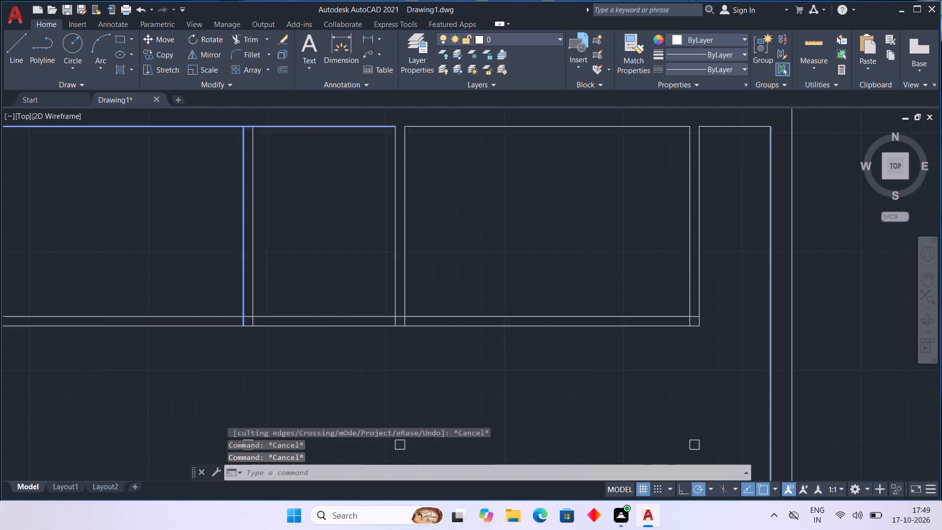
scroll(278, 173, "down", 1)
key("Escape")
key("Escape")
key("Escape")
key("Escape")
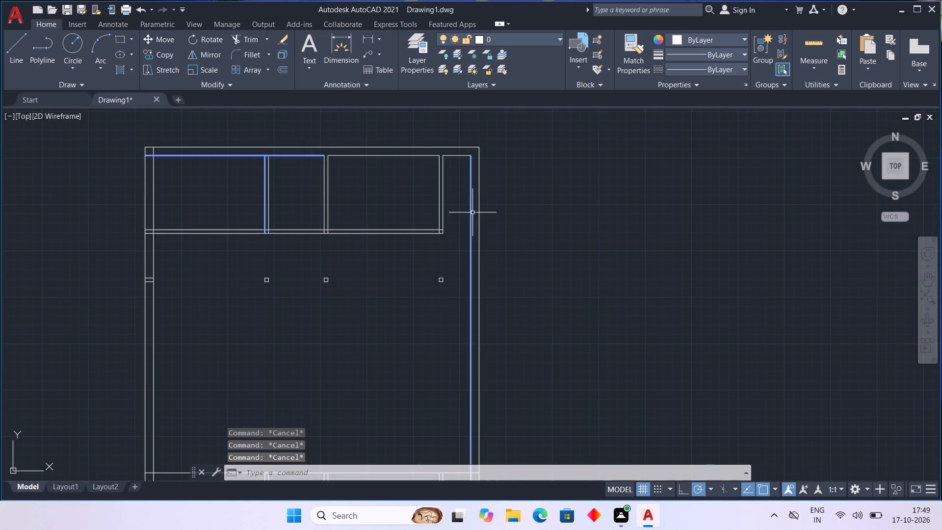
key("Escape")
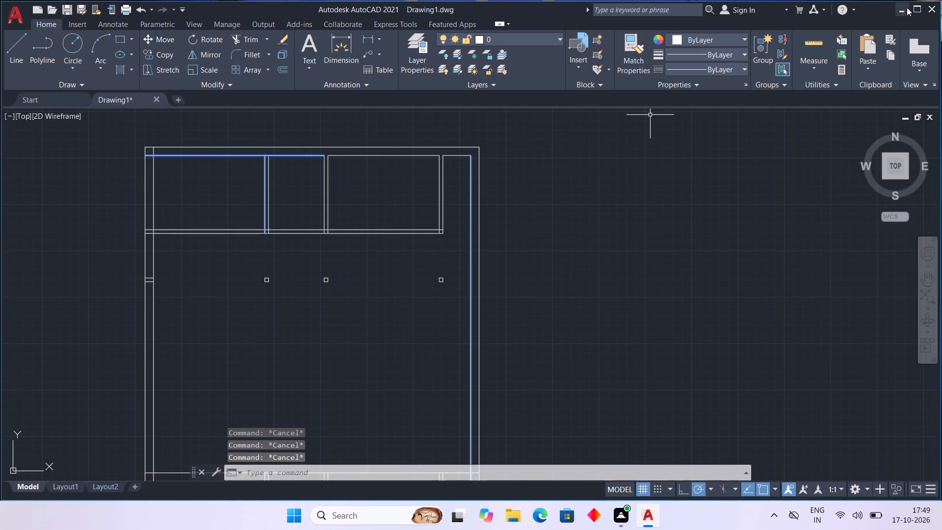
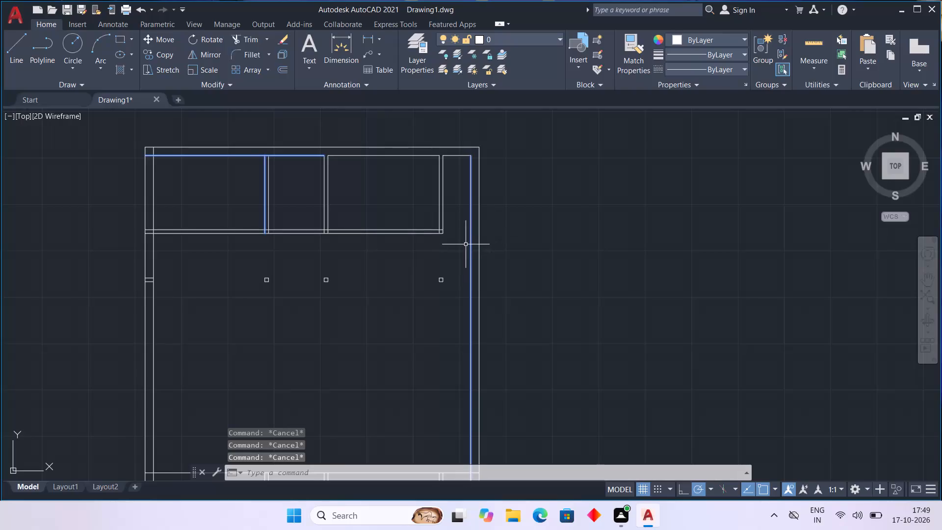
Clear the leftover highlighting from the inner east wall line, the inner north wall line and the west partition line.
left_click(479, 239)
key("Escape")
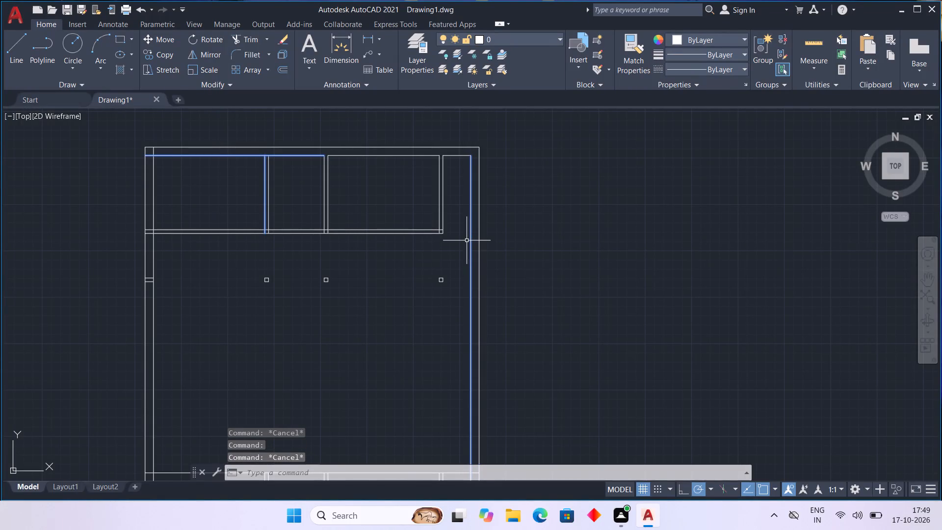
left_click(470, 242)
key("Escape")
key("Escape")
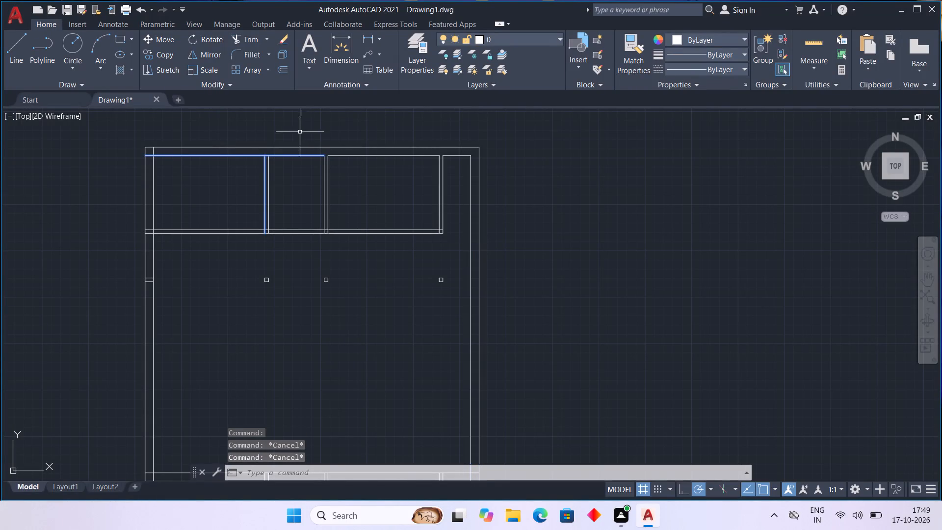
left_click(297, 154)
key("Escape")
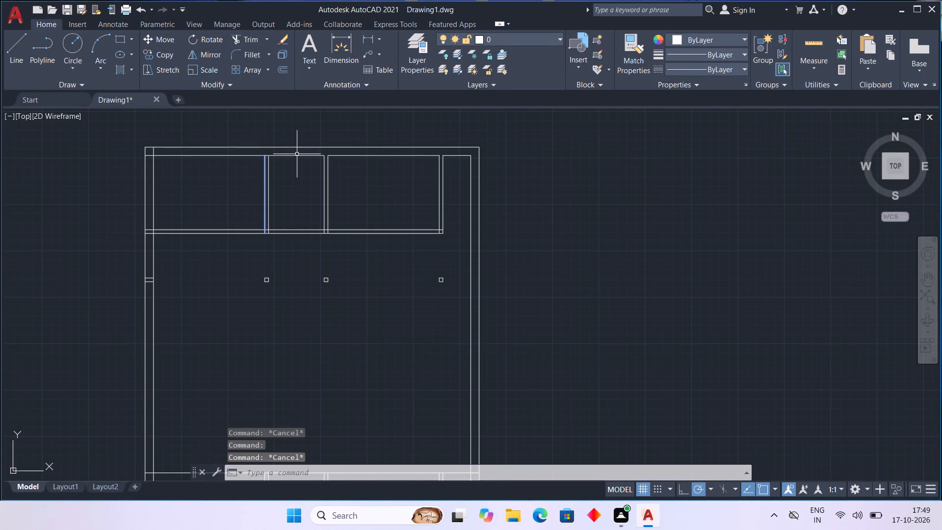
left_click(264, 177)
key("Escape")
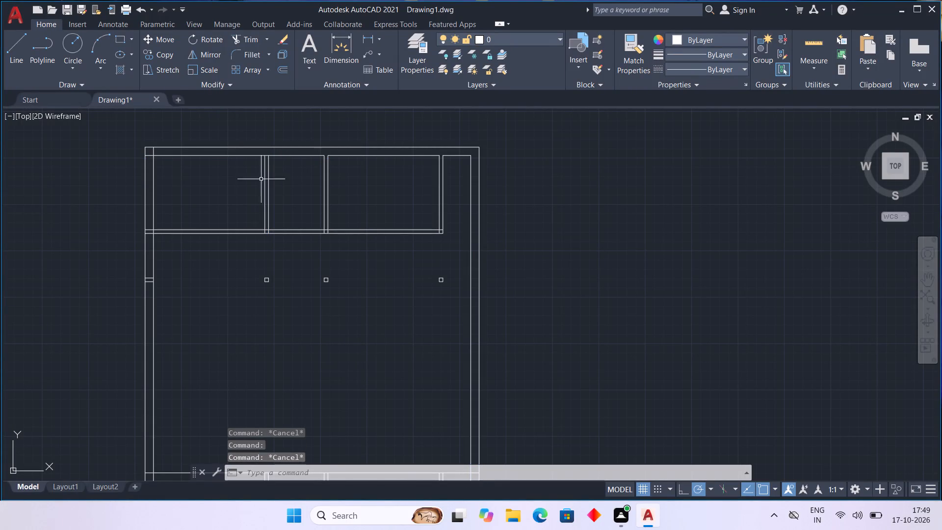
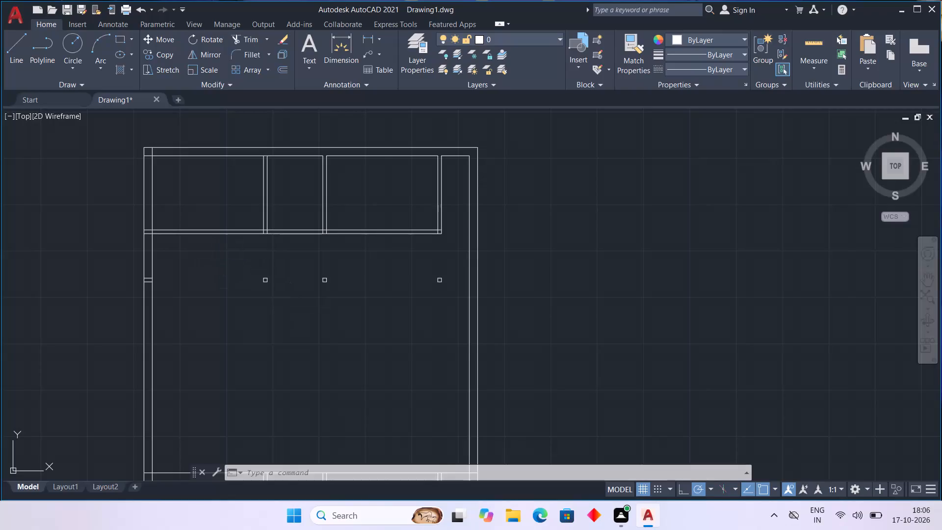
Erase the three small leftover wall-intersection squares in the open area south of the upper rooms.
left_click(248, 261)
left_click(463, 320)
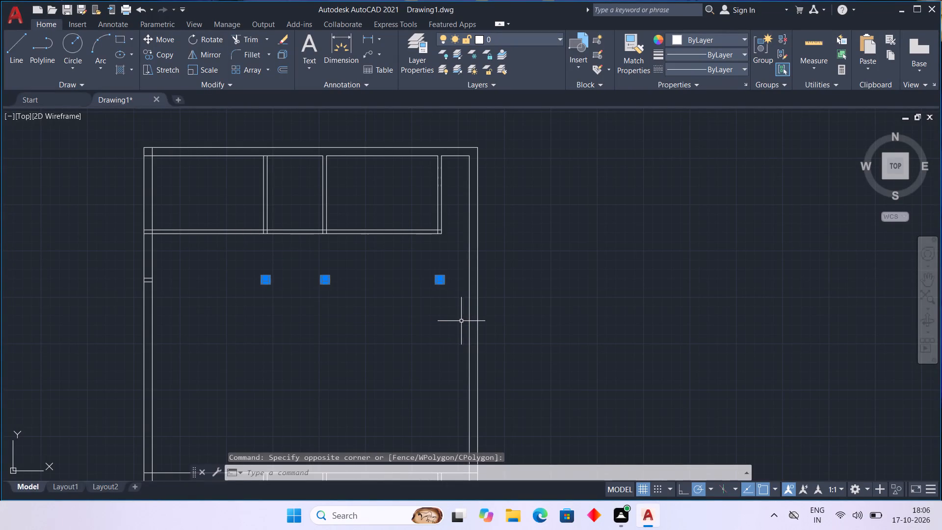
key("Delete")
Erase the entire floor plan, including all outer walls, partitions and leftover wall stubs.
scroll(441, 354, "down", 3)
scroll(443, 346, "up", 3)
scroll(439, 345, "down", 1)
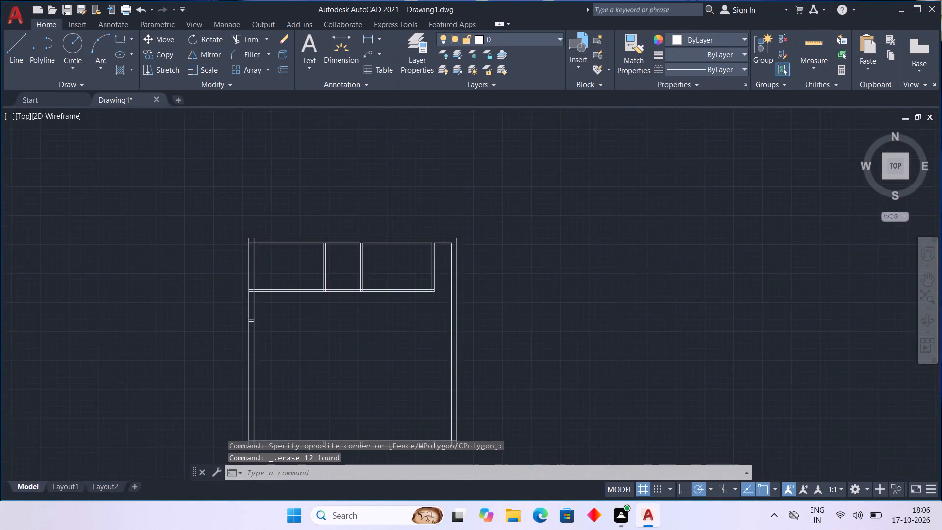
scroll(439, 345, "down", 1)
middle_click_drag(425, 285, 412, 222)
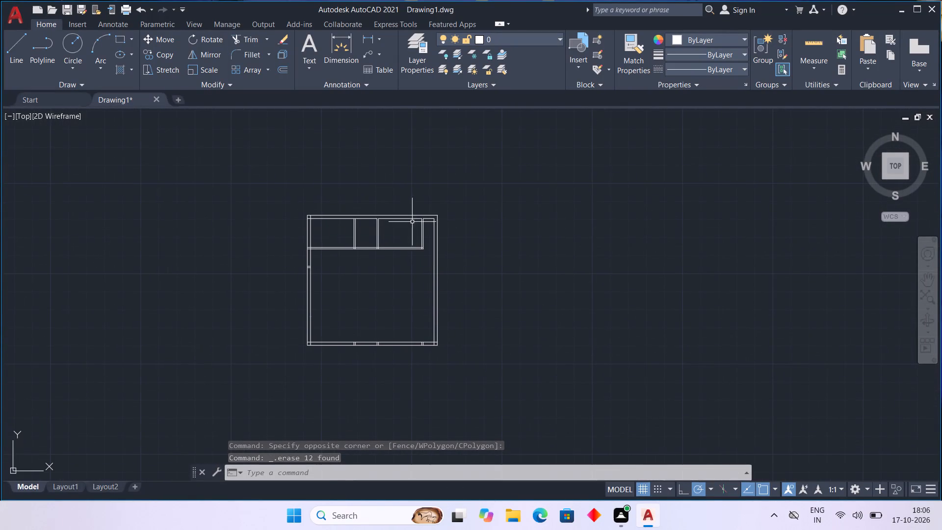
left_click(295, 187)
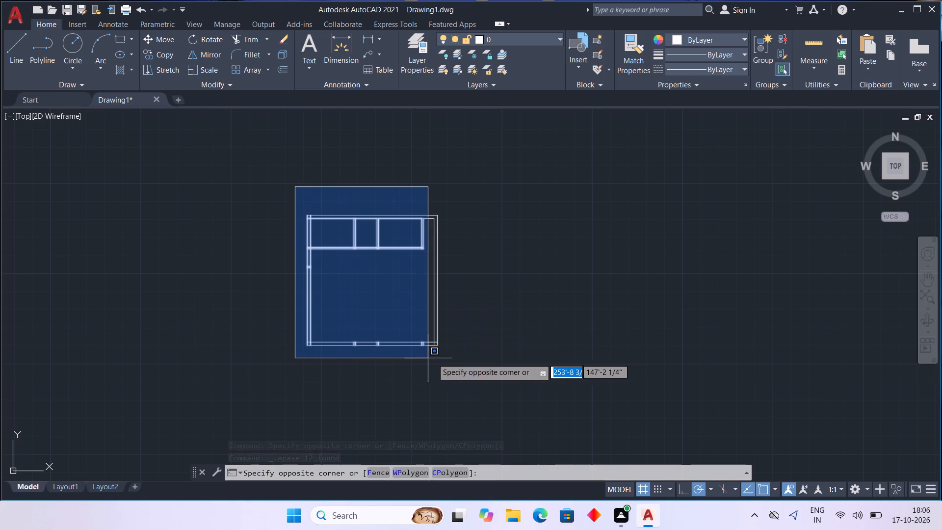
left_click(476, 353)
key("Delete")
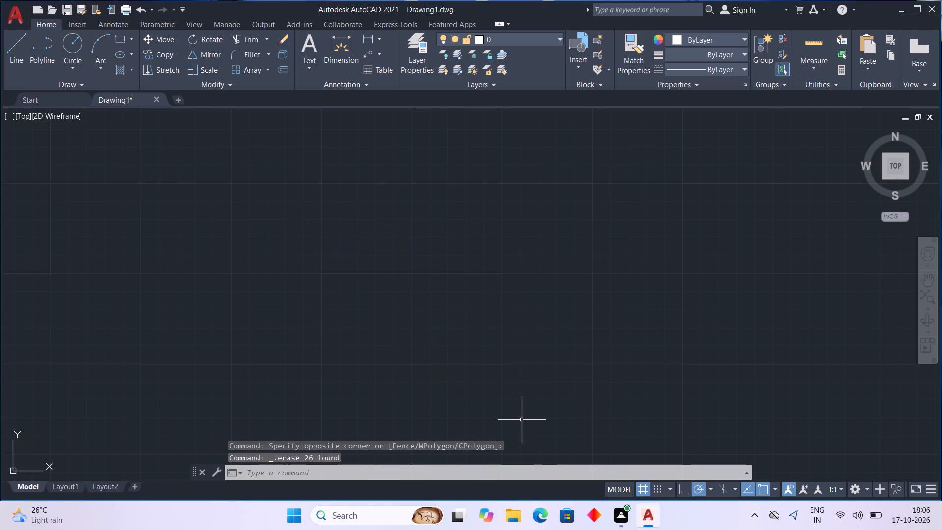
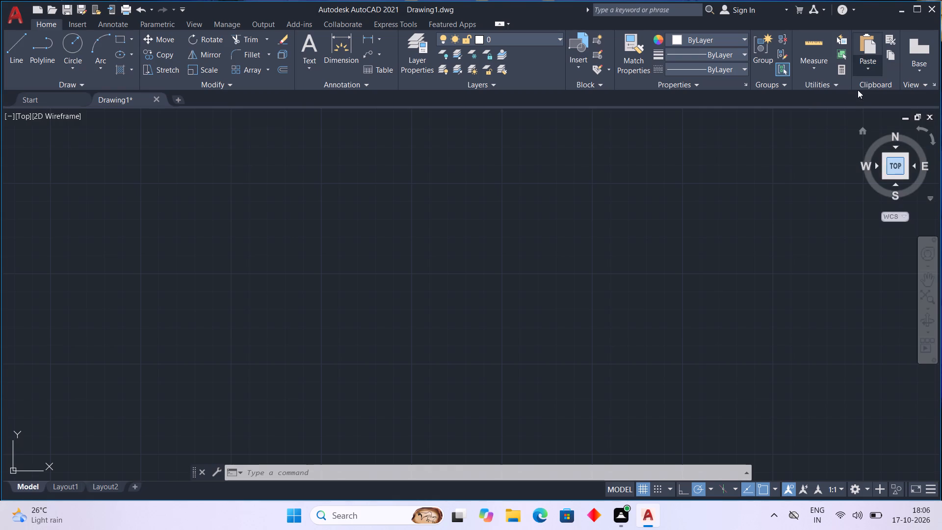
Reorient the empty drawing through the Right view to a Top view turned with west facing up.
left_click(923, 164)
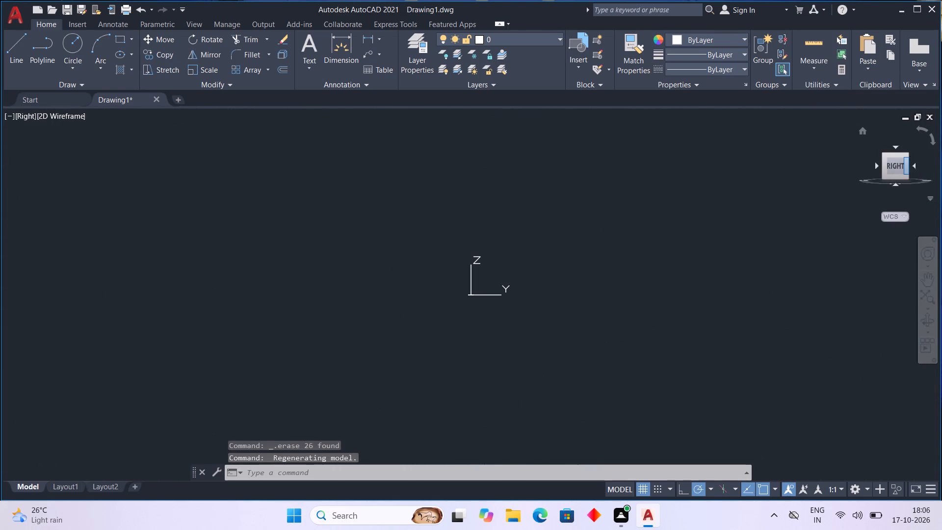
left_click_drag(897, 163, 897, 229)
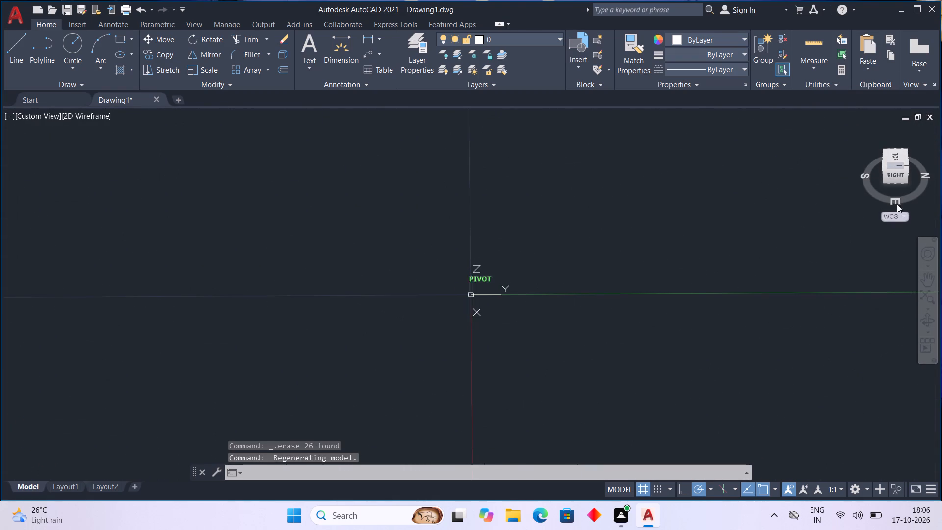
left_click(894, 158)
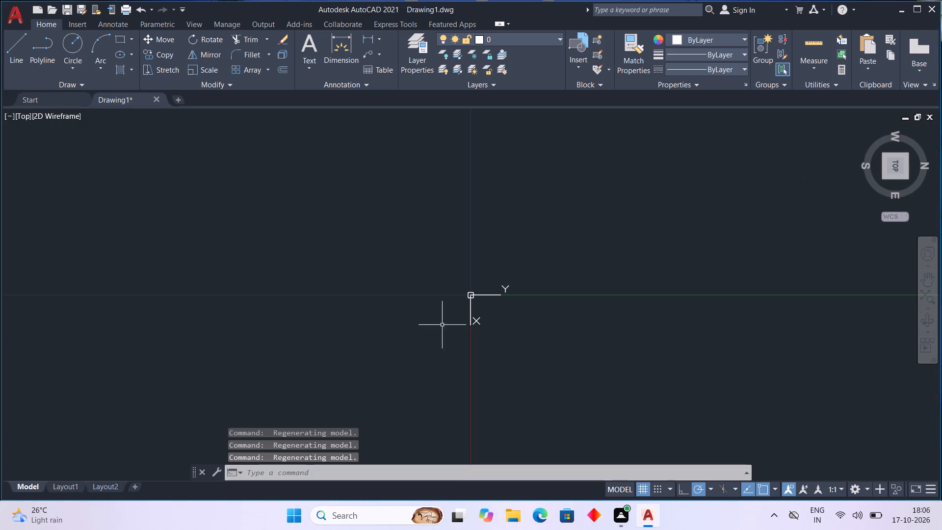
Move the UCS origin from the world origin to a point farther along the positive X axis.
scroll(364, 319, "up", 1)
scroll(368, 312, "down", 11)
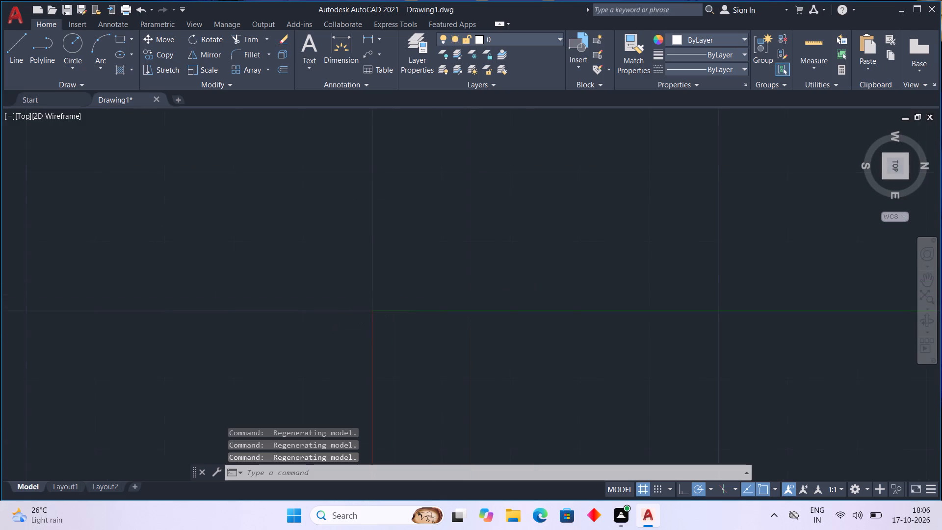
scroll(381, 306, "down", 2)
scroll(483, 311, "down", 1)
scroll(483, 312, "up", 2)
middle_click_drag(483, 313, 365, 287)
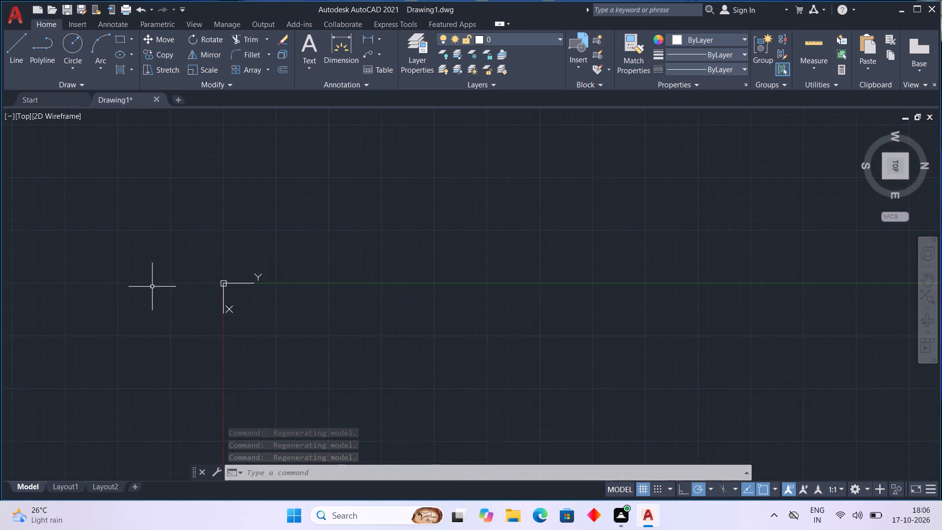
left_click_drag(224, 282, 216, 291)
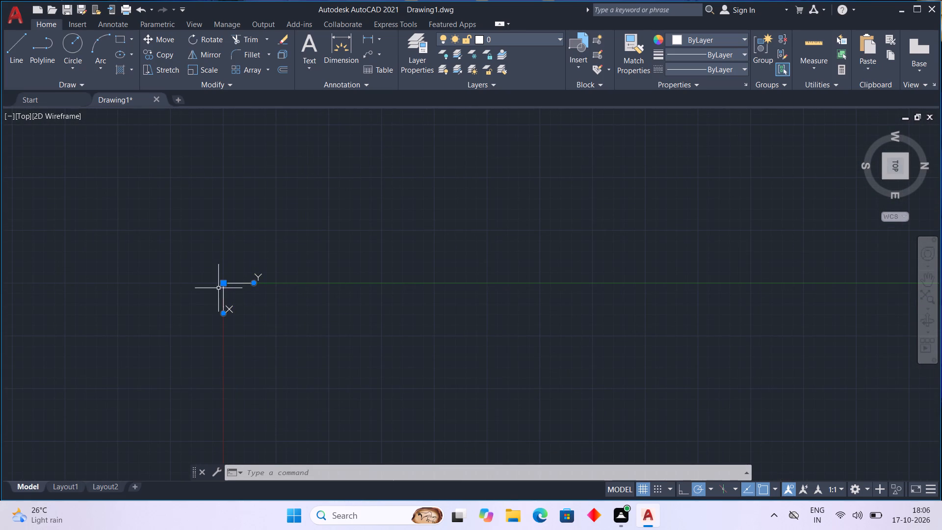
left_click_drag(216, 291, 36, 456)
left_click(32, 455)
key("Escape")
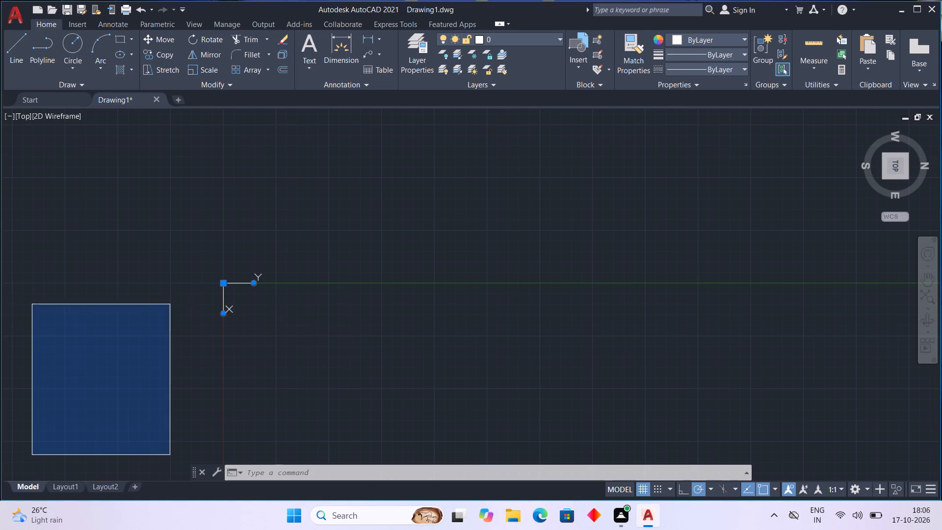
middle_click_drag(721, 156, 568, 245)
middle_click_drag(445, 230, 379, 341)
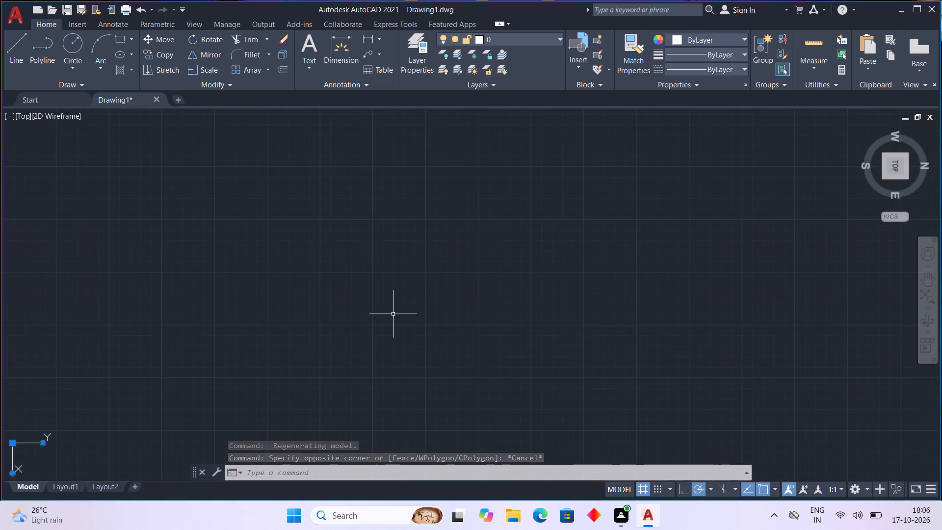
middle_click_drag(393, 314, 397, 307)
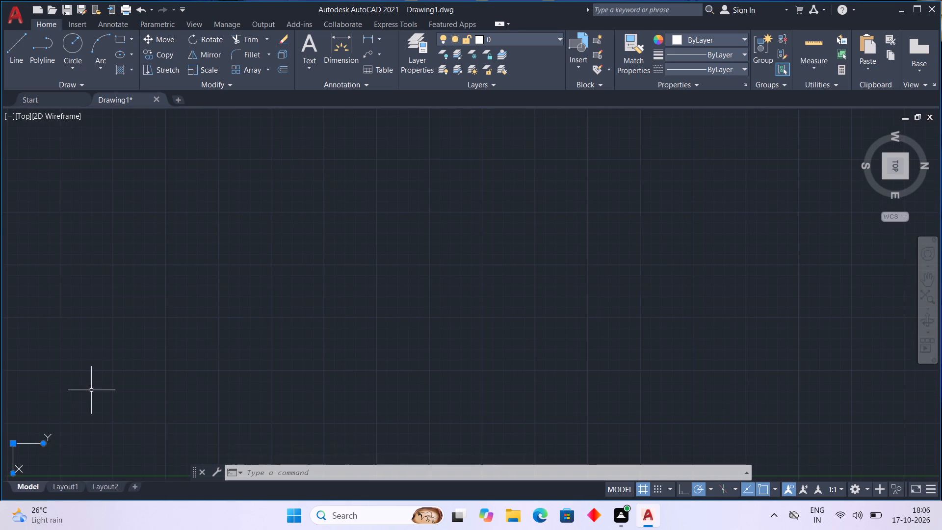
scroll(90, 389, "down", 1)
middle_click_drag(100, 362, 109, 280)
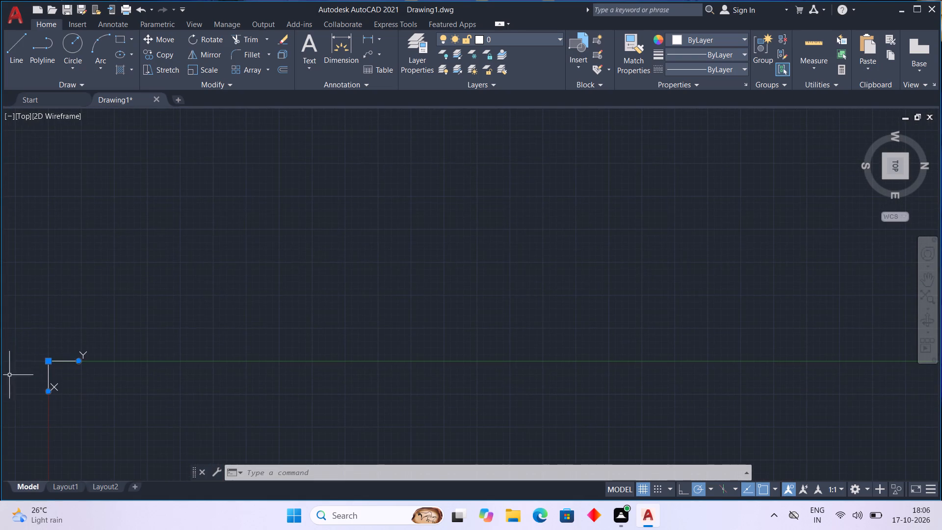
left_click(48, 359)
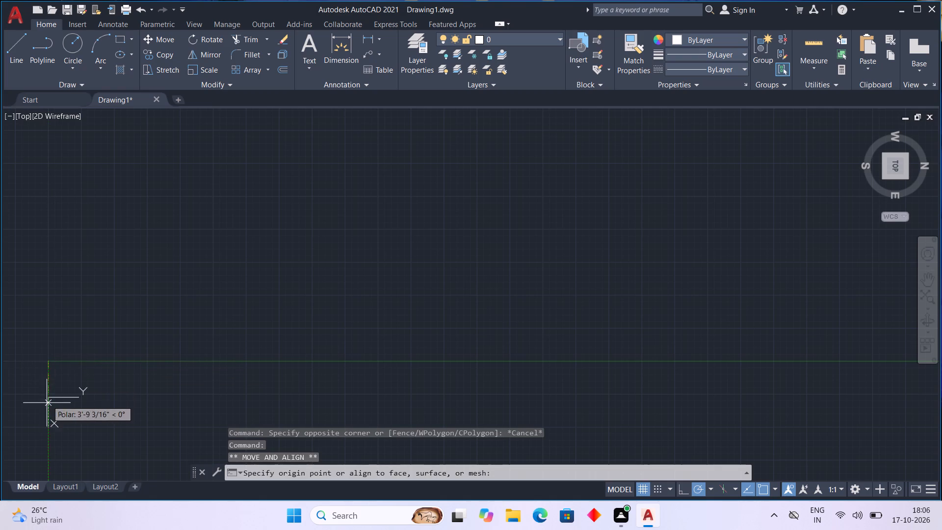
left_click(33, 463)
key("Escape")
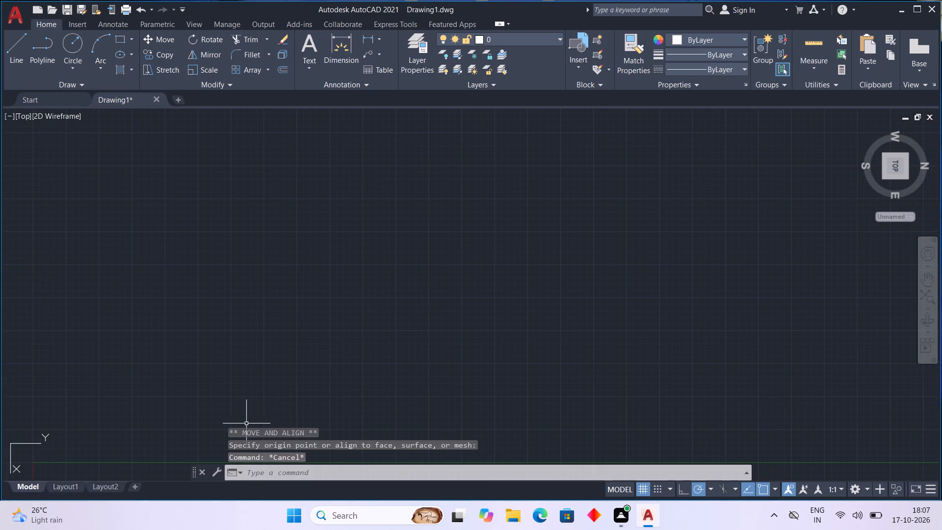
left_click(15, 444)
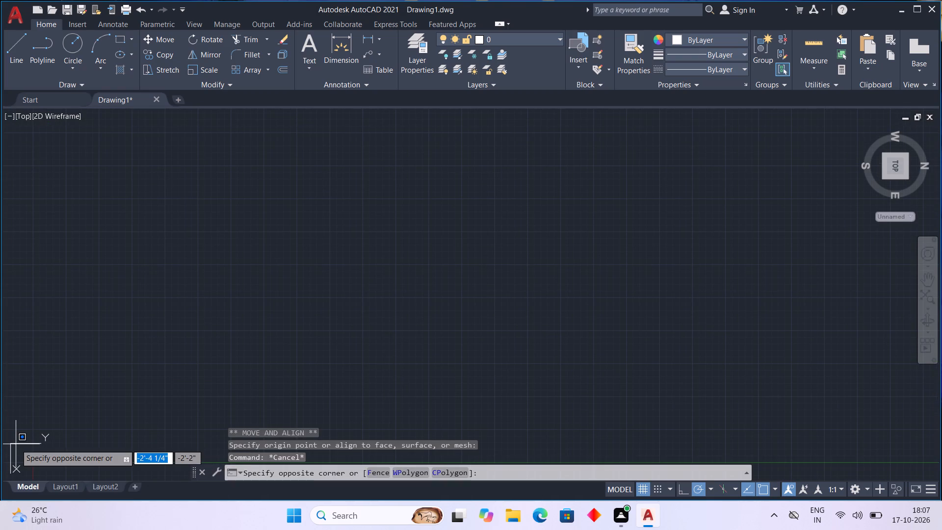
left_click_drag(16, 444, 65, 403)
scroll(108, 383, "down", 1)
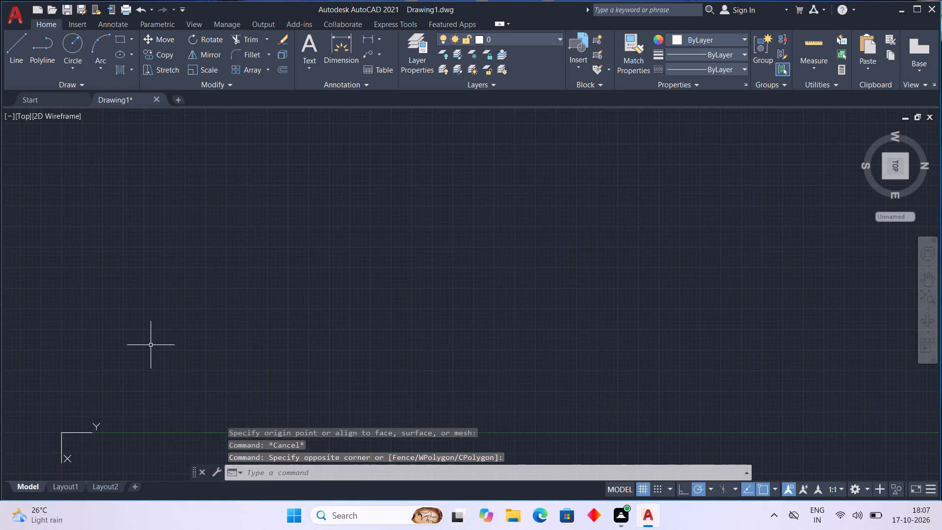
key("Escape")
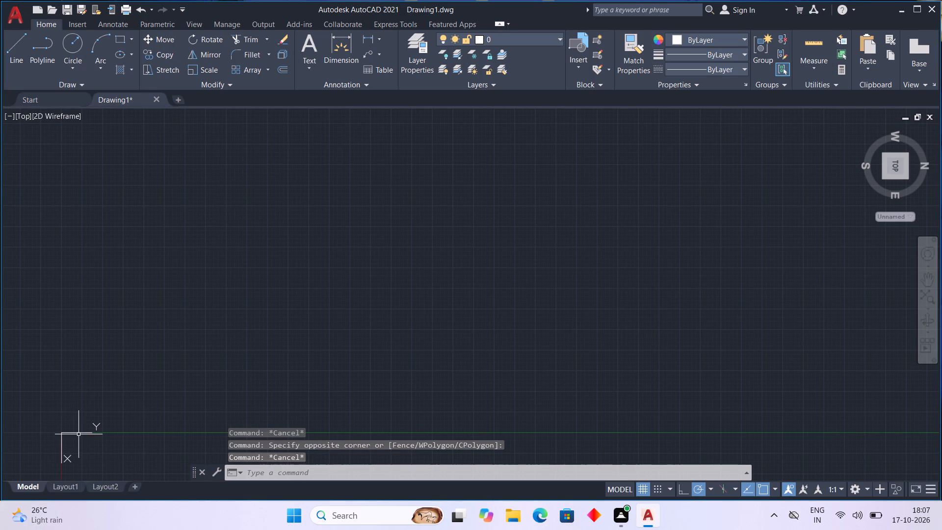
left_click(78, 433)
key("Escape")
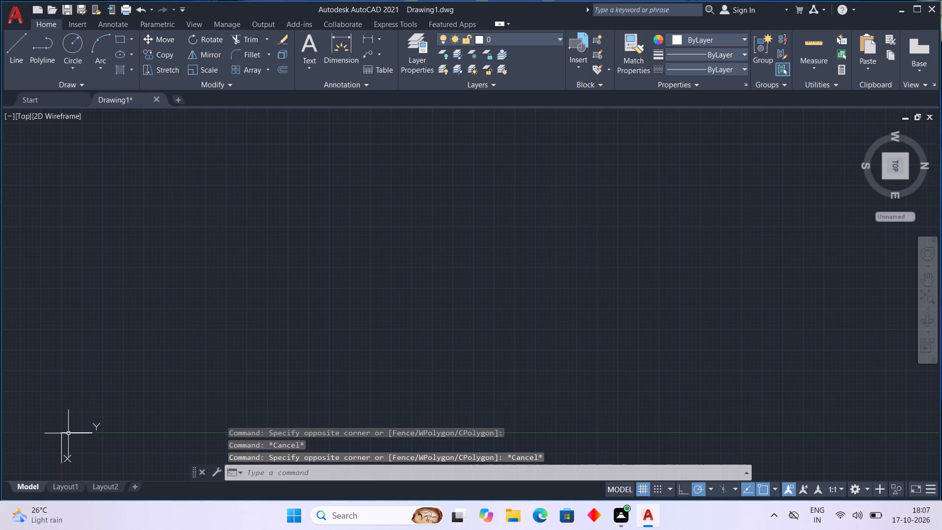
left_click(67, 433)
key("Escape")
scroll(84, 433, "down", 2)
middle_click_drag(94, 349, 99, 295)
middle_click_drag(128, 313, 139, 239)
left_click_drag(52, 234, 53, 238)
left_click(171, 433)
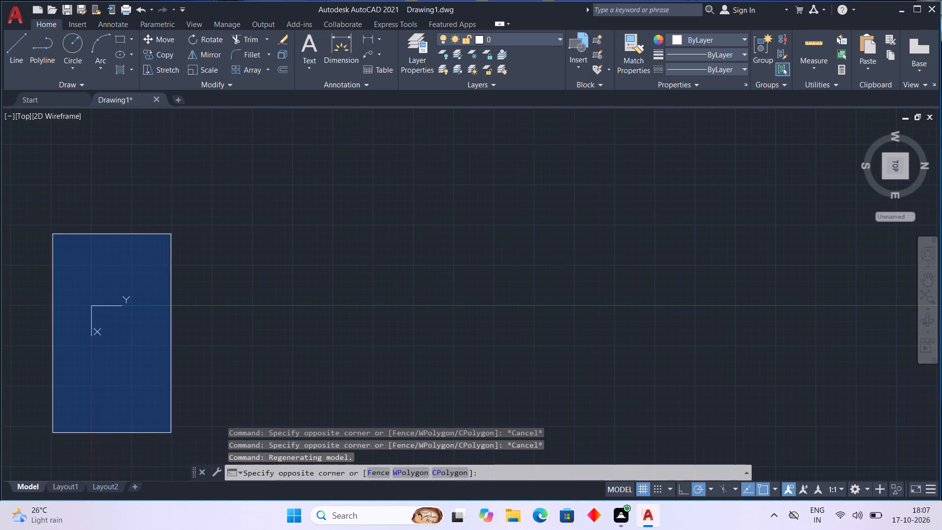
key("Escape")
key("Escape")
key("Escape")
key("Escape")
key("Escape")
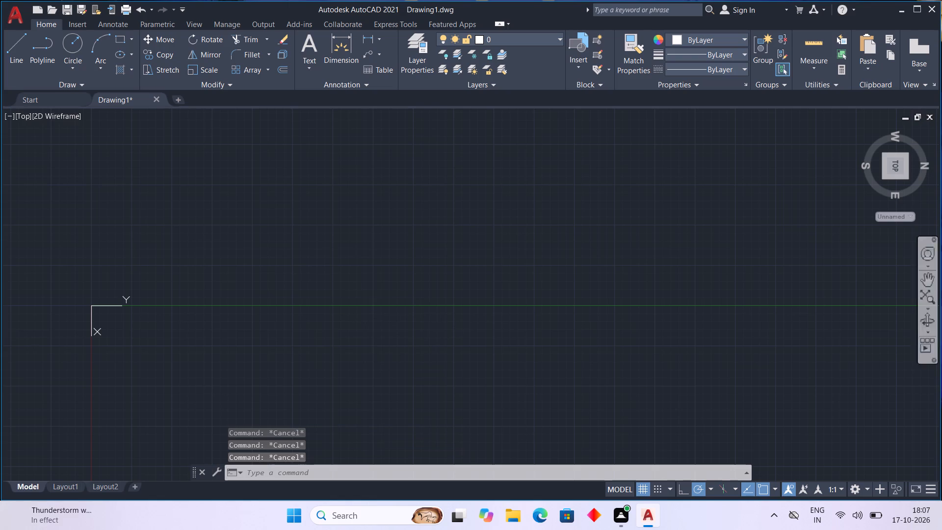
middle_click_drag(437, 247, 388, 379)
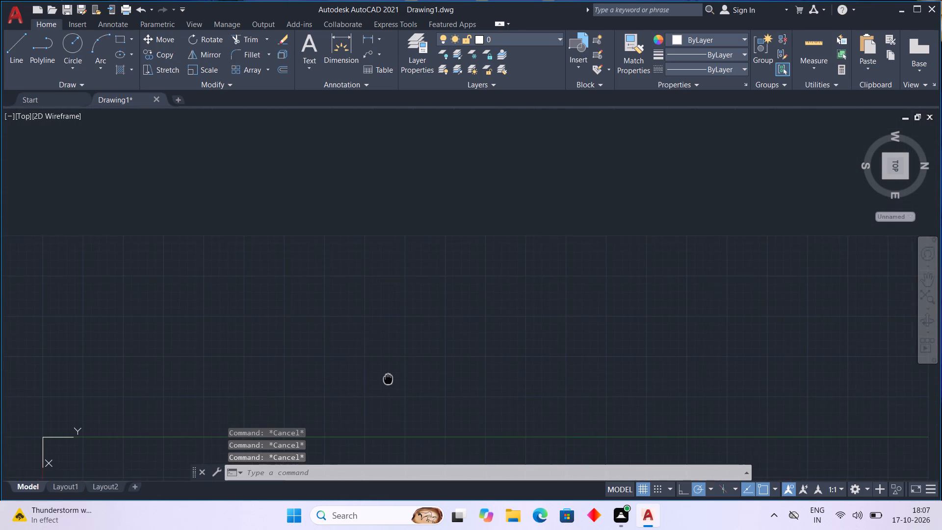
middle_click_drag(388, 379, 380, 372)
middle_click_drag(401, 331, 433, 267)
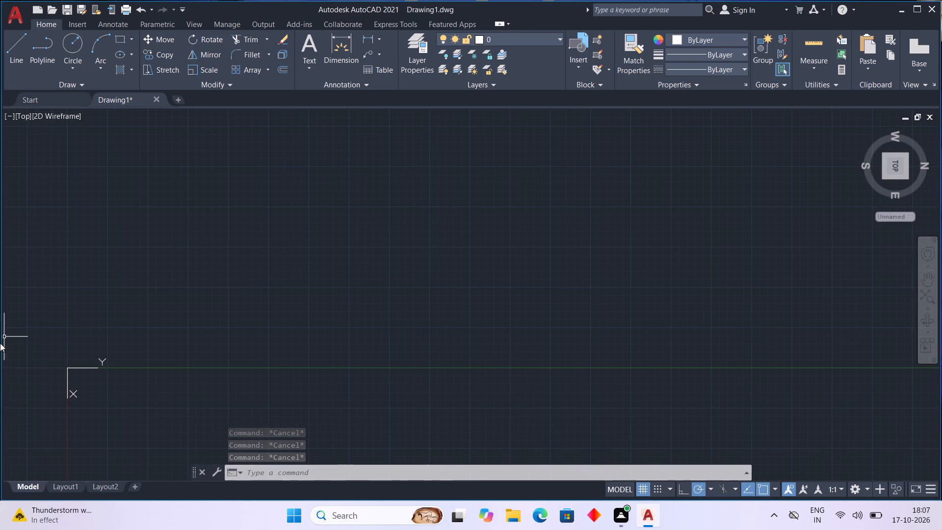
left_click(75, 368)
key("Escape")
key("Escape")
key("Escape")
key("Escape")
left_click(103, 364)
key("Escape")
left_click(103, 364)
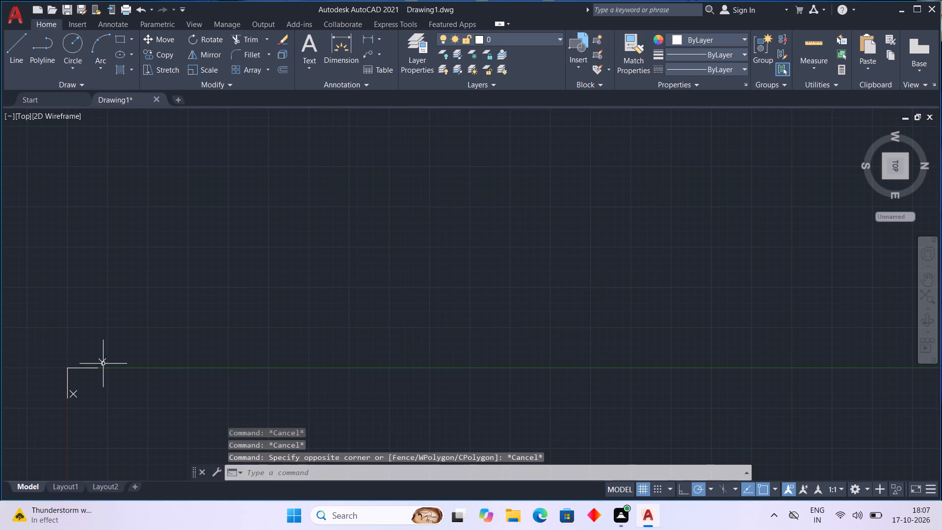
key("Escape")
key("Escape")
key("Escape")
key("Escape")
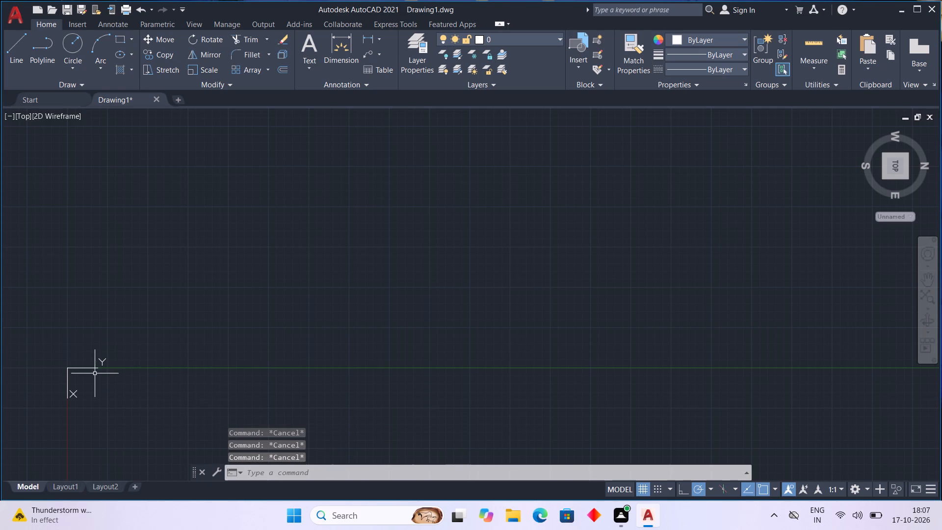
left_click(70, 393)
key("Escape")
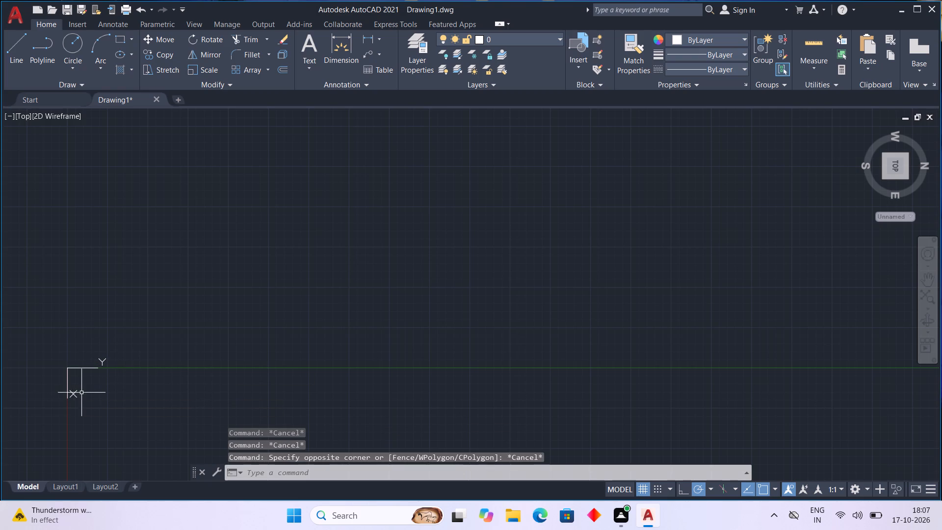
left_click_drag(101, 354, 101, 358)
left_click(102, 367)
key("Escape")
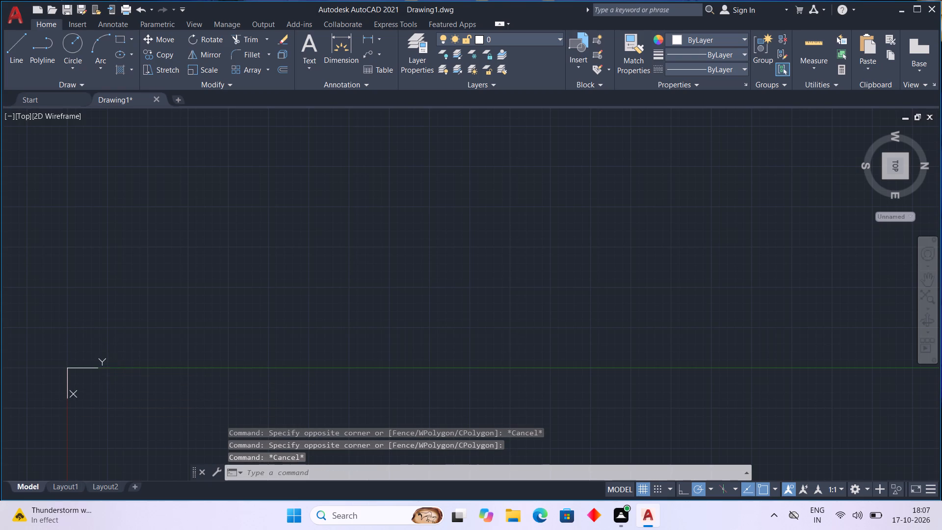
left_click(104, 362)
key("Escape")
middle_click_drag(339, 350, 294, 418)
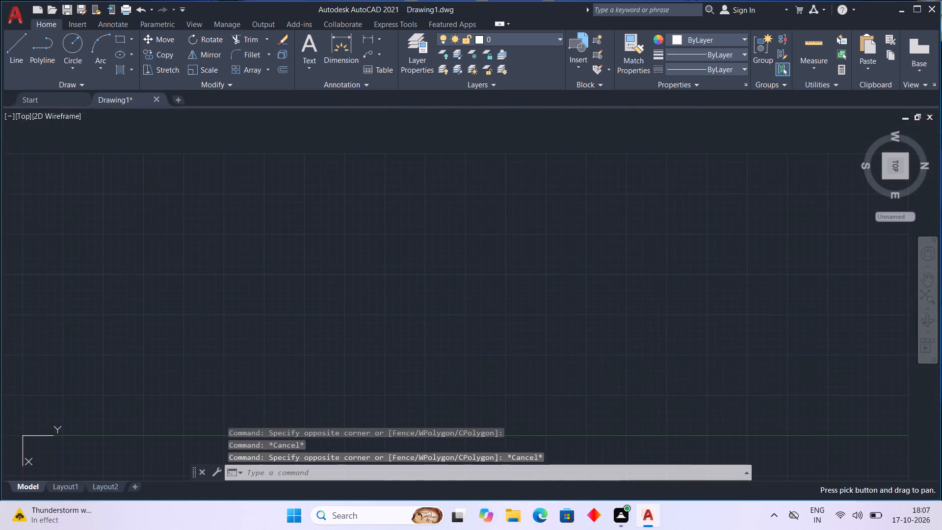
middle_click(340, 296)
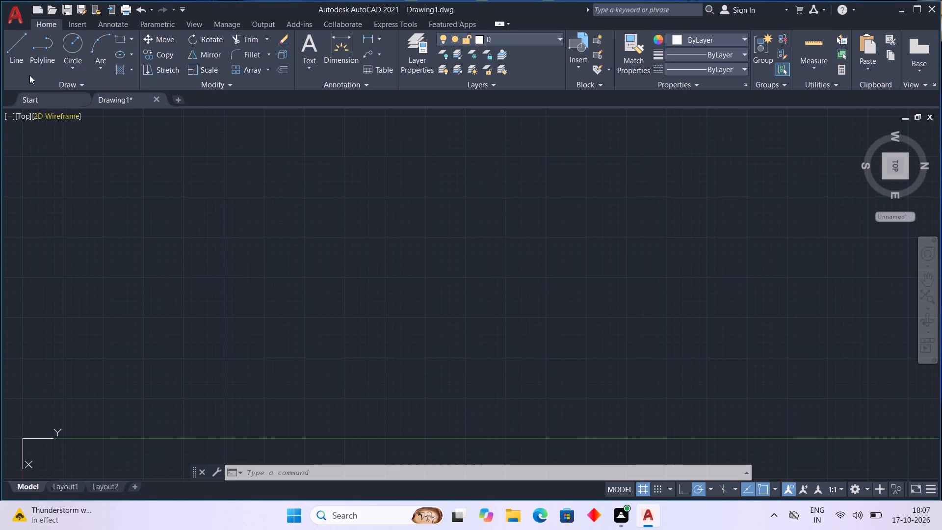
Draw an open three-sided outline with connected lines: 30' along positive Y, 40' along positive X, and 30' back along negative Y.
left_click(11, 38)
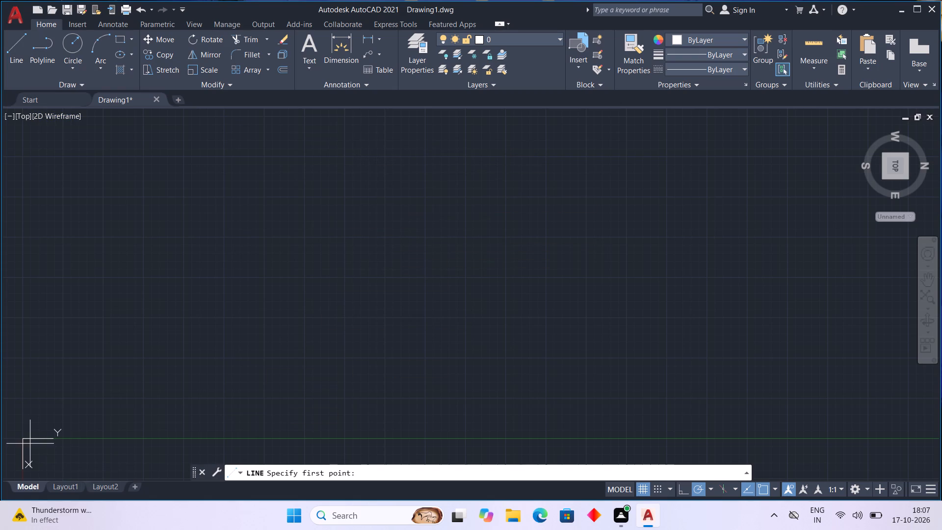
left_click(347, 167)
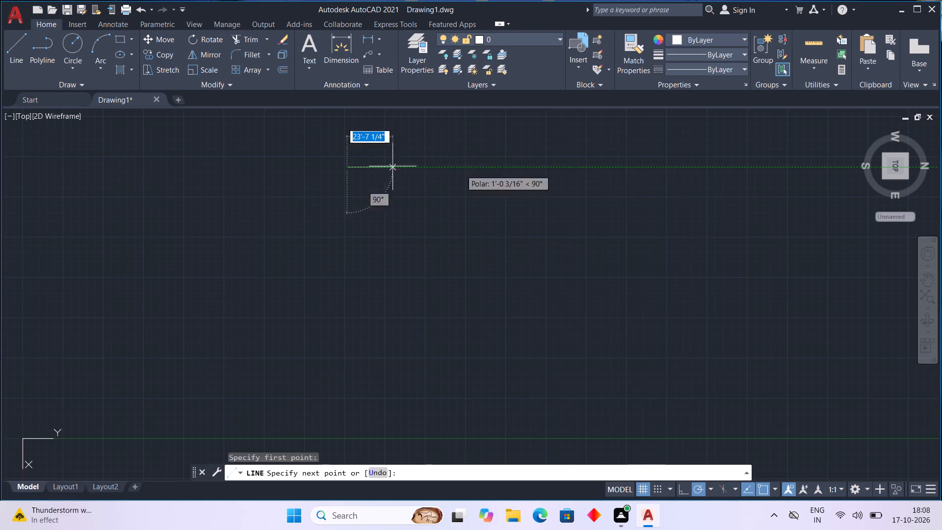
type("30'")
key("Return")
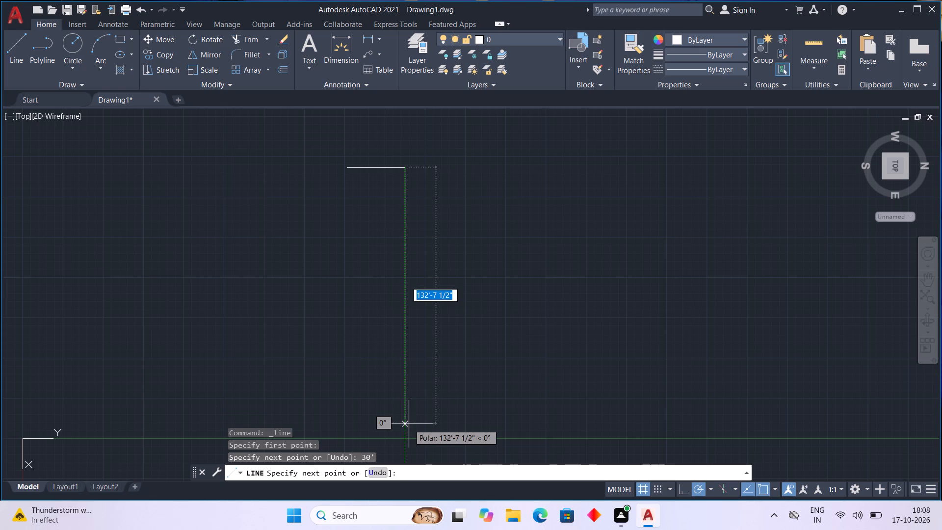
type("40'")
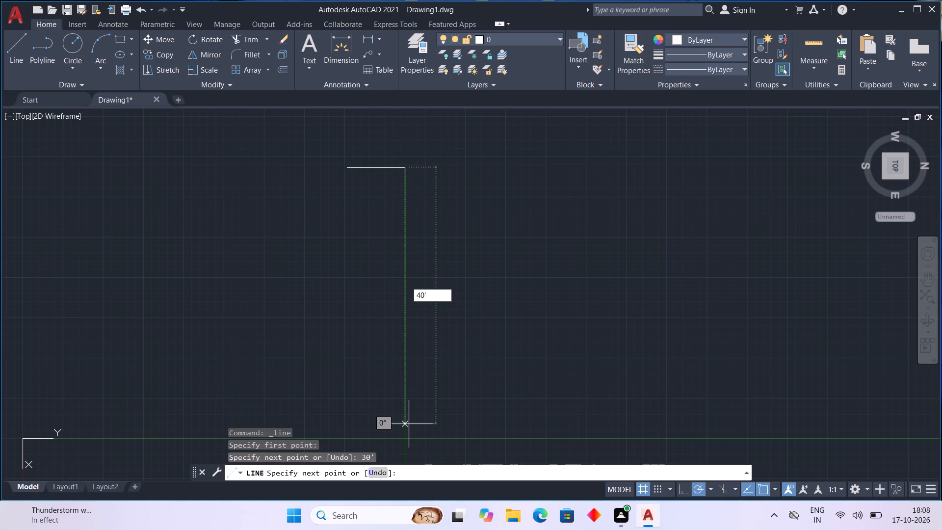
key("Return")
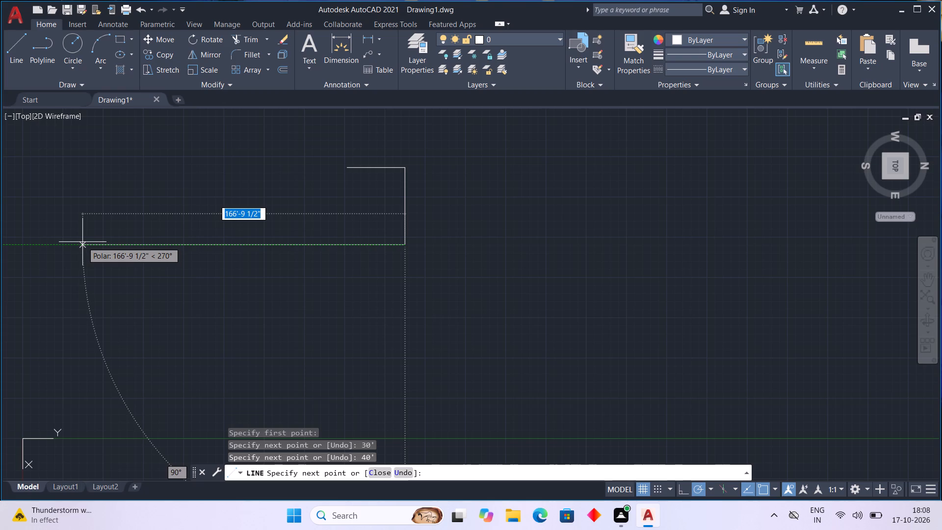
type("30'")
key("Return")
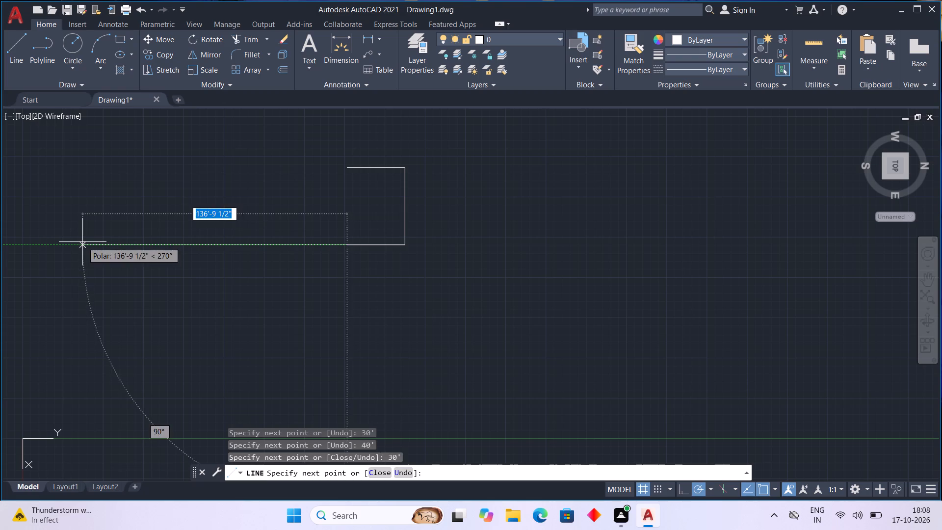
key("Escape")
Close the rectangular outline with a line joining its two open endpoints along the south side.
middle_click_drag(399, 266, 370, 328)
scroll(363, 313, "up", 2)
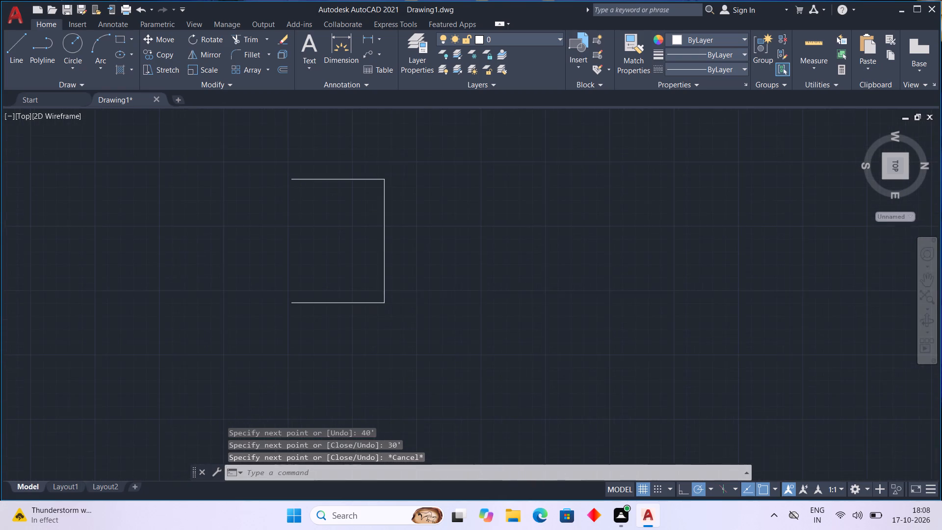
scroll(360, 306, "down", 1)
middle_click_drag(360, 306, 359, 354)
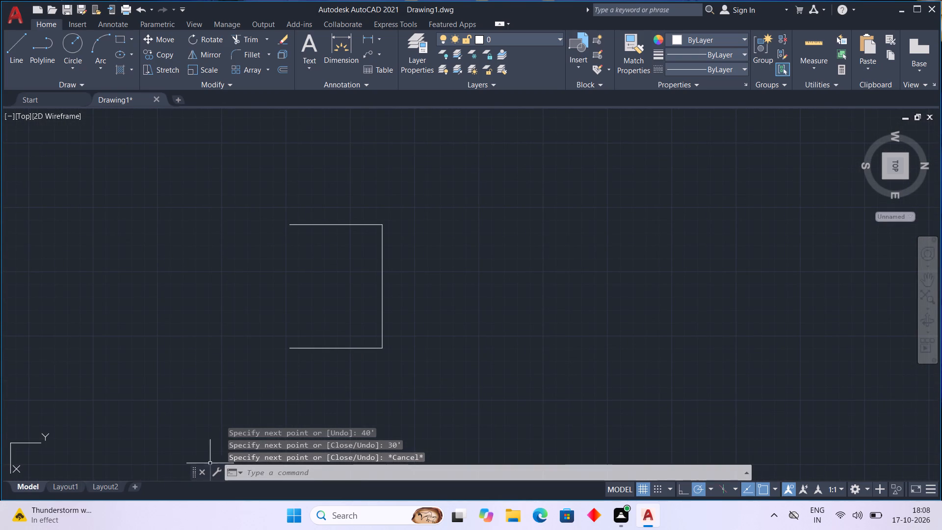
left_click(8, 49)
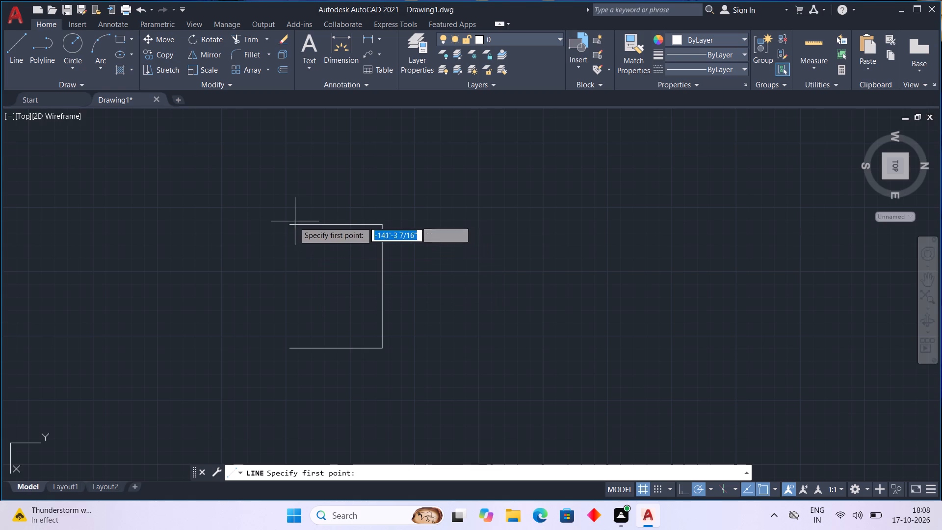
left_click(291, 223)
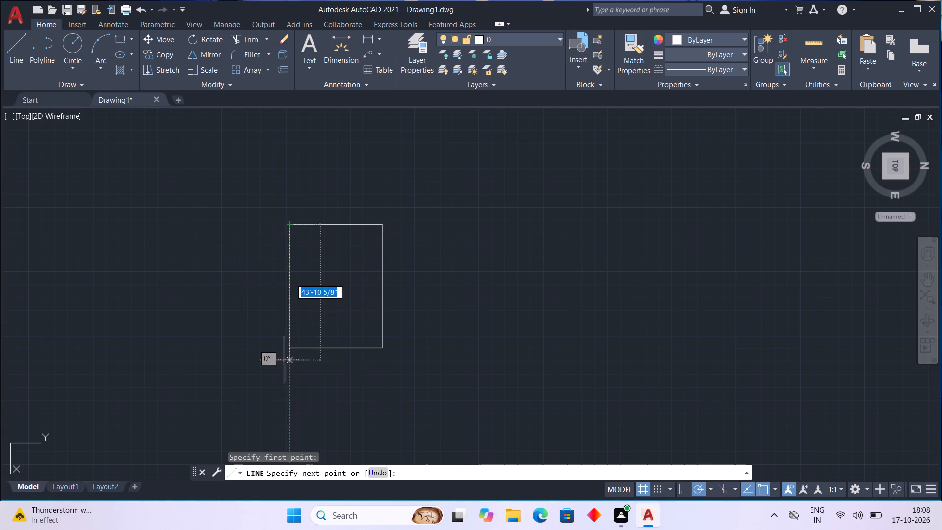
left_click(289, 349)
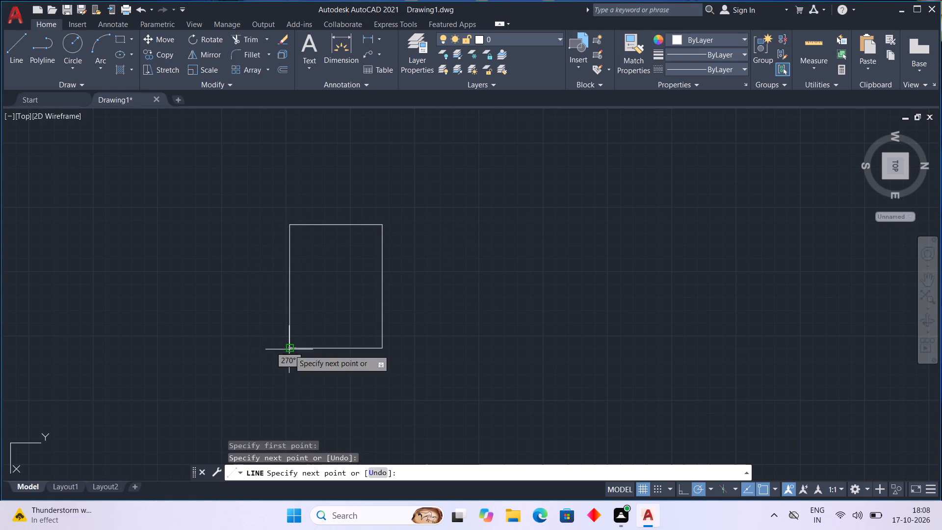
key("Escape")
Offset the outline's south side line inward by 1'6".
scroll(318, 314, "up", 1)
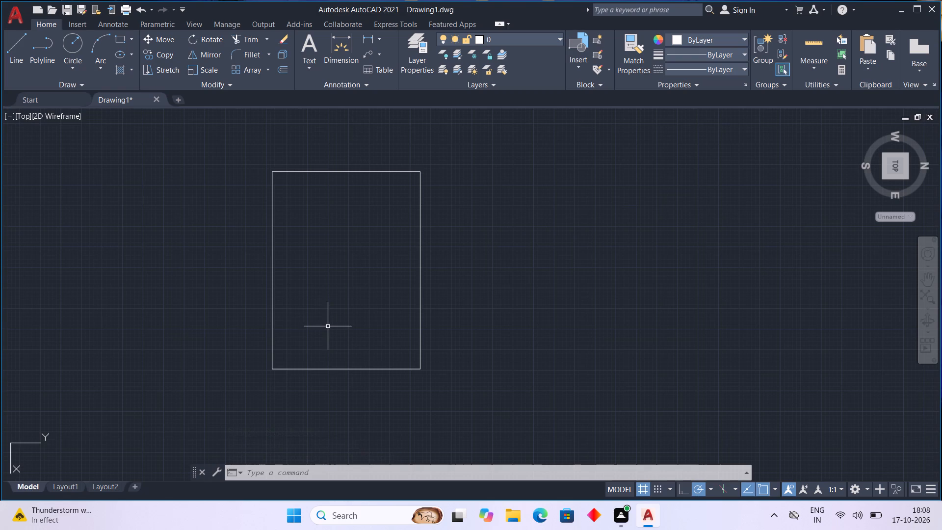
left_click(395, 172)
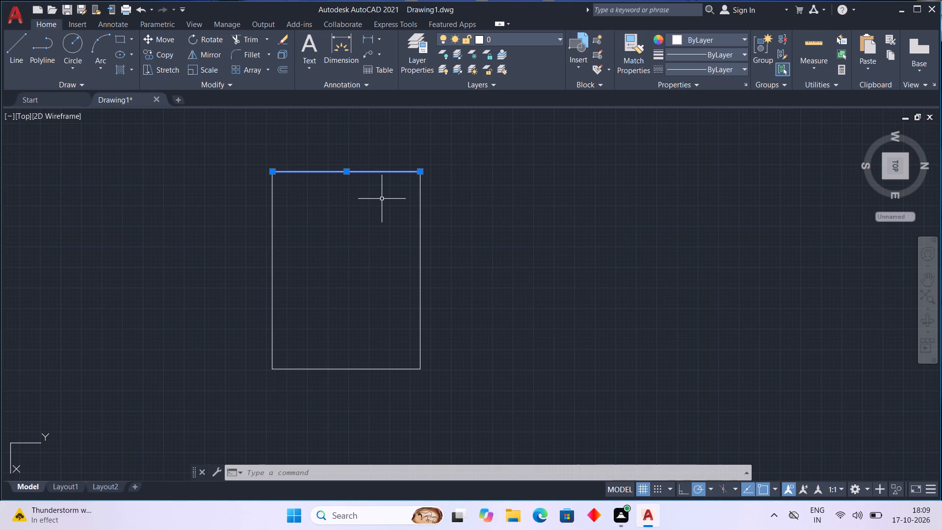
key("Escape")
key("Escape")
left_click(272, 212)
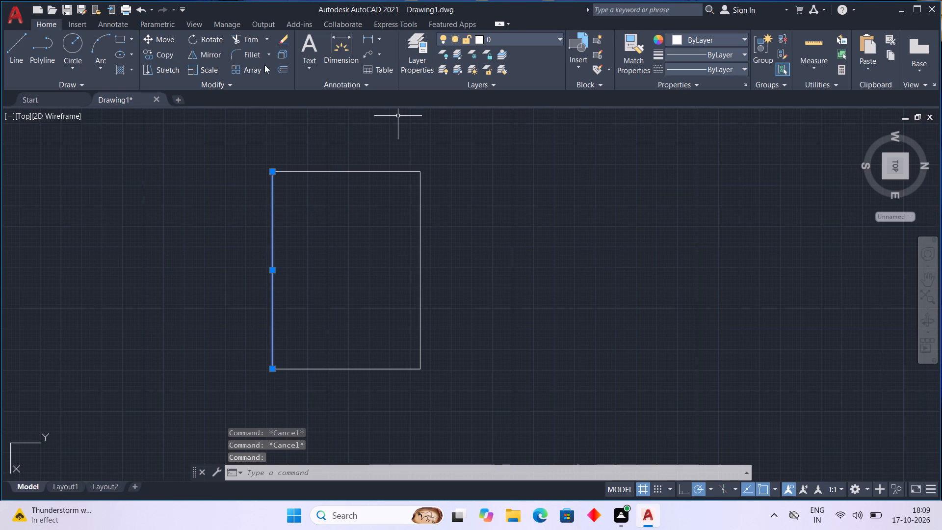
left_click(287, 69)
key("space")
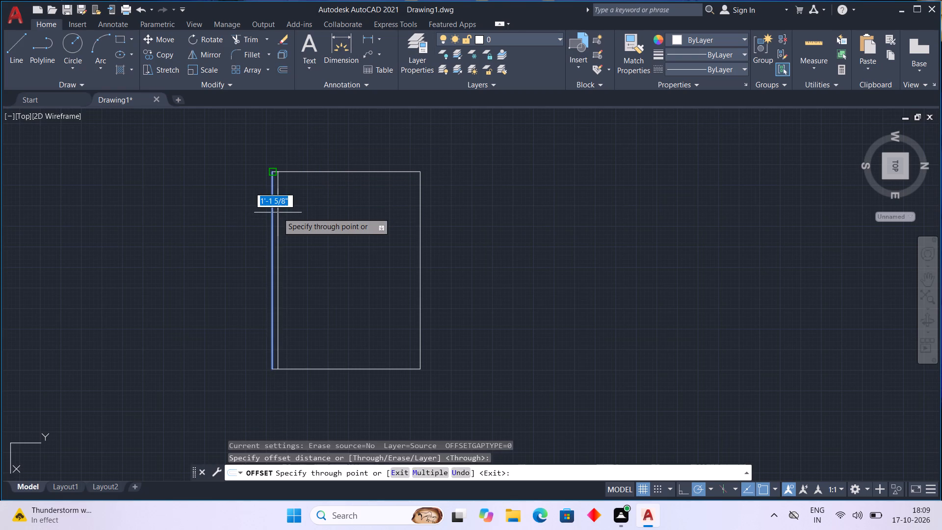
type("1'6")
key("shift+quotedbl")
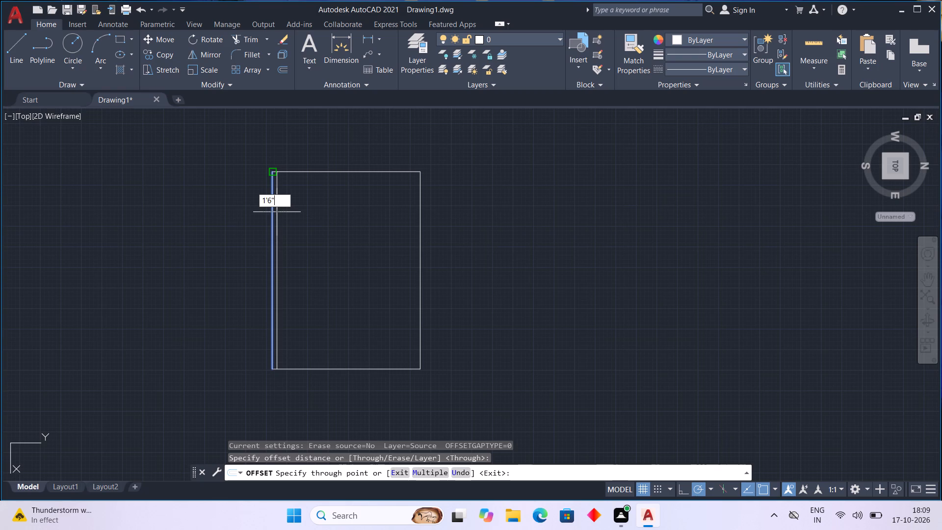
key("Return")
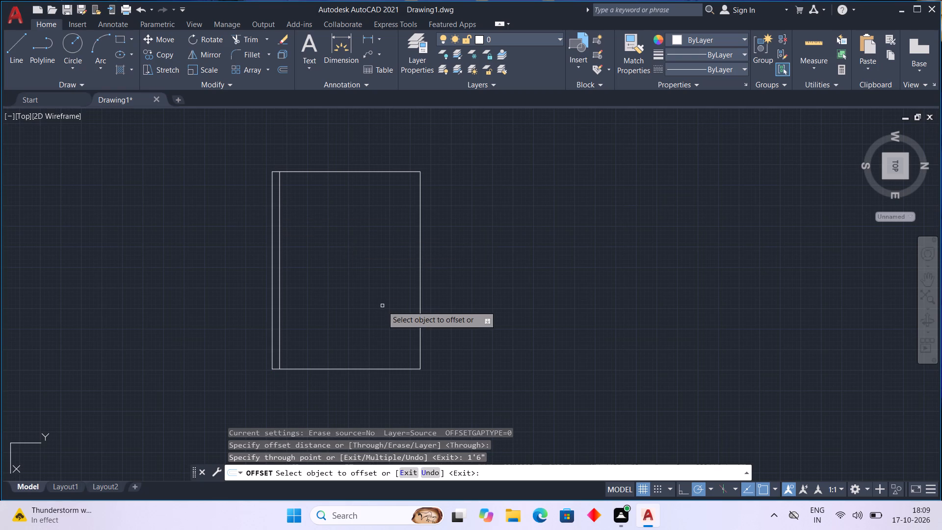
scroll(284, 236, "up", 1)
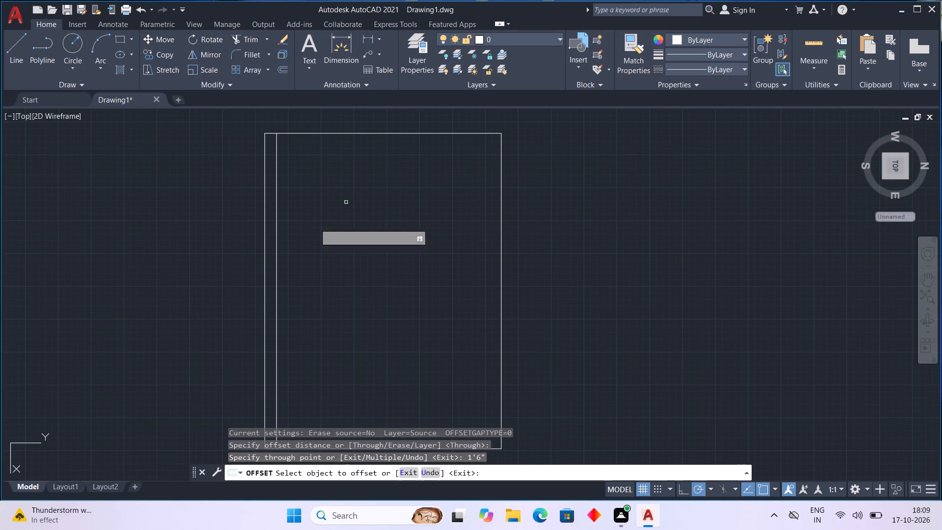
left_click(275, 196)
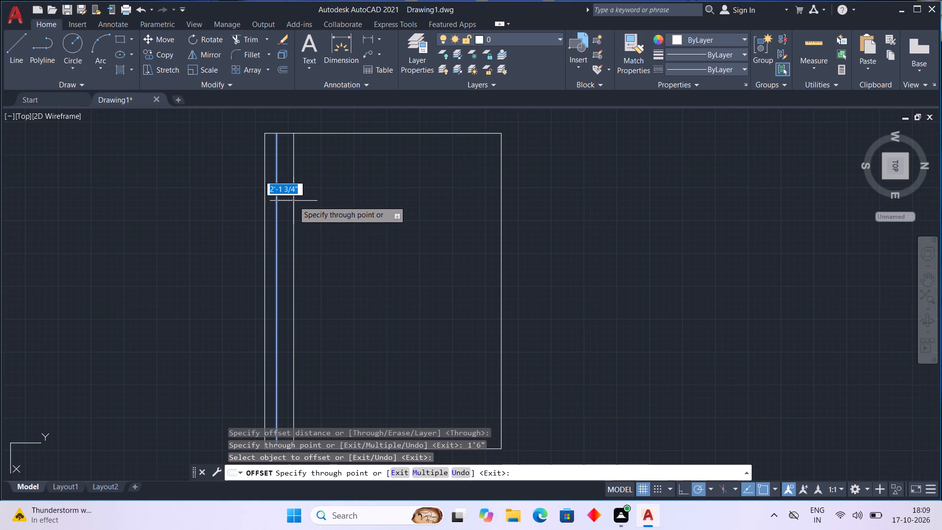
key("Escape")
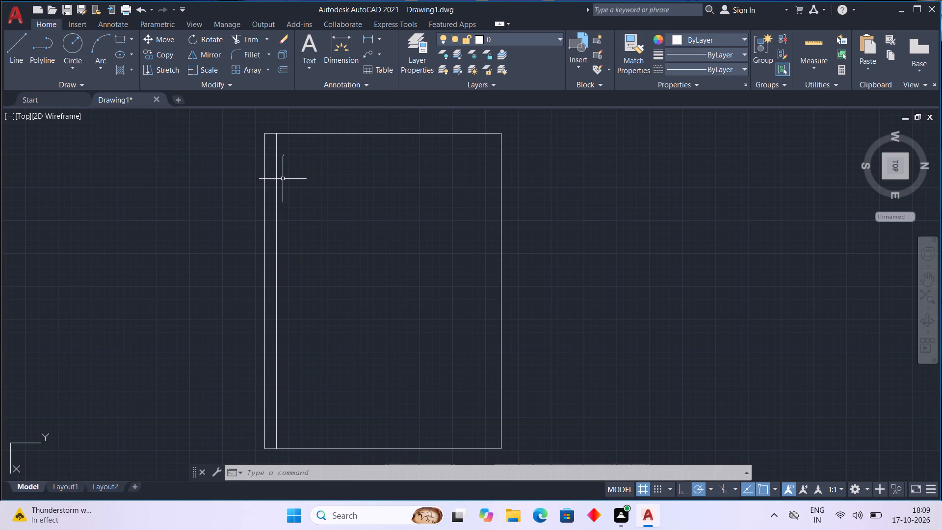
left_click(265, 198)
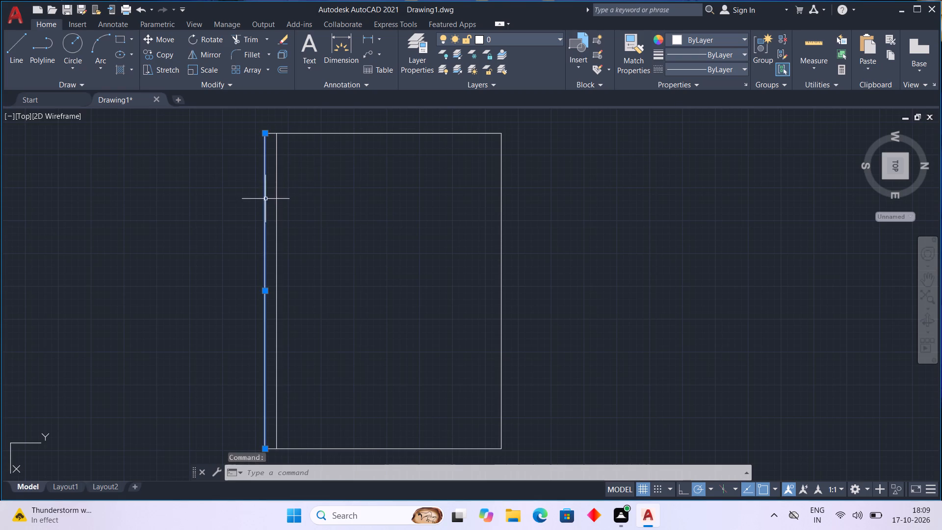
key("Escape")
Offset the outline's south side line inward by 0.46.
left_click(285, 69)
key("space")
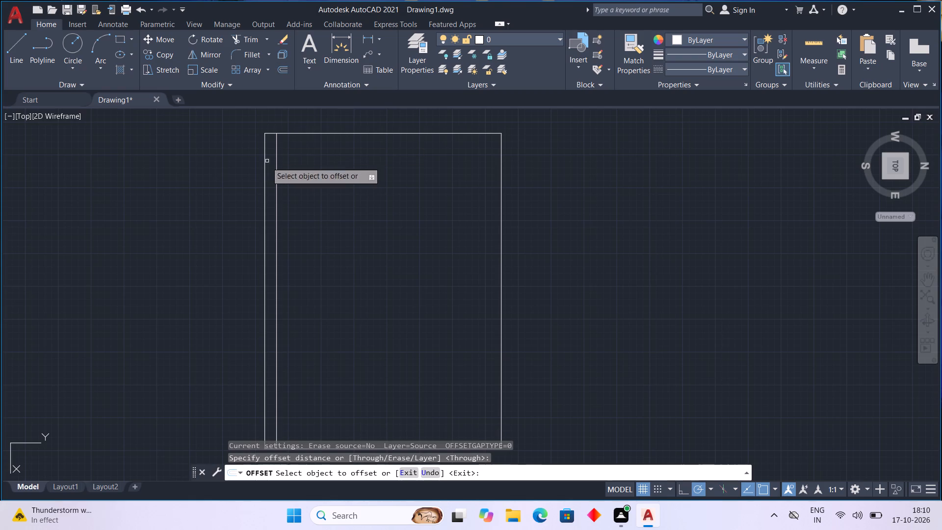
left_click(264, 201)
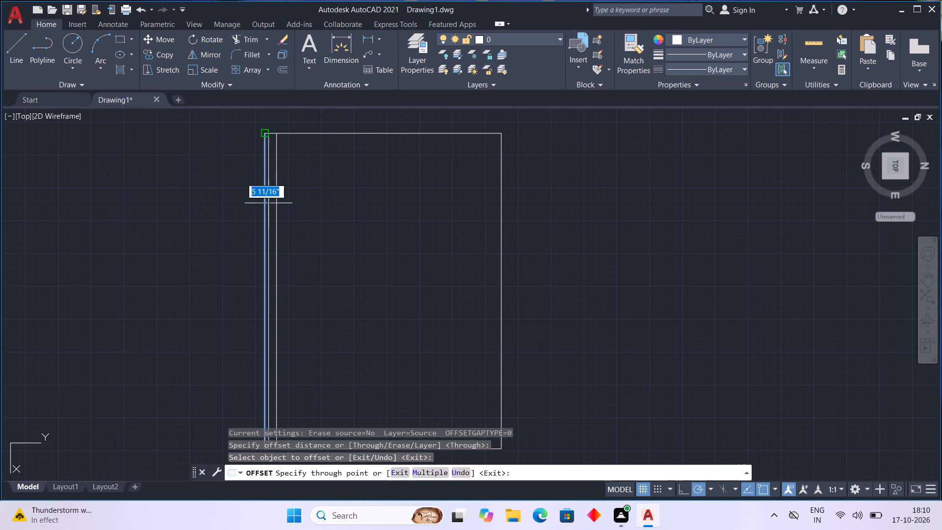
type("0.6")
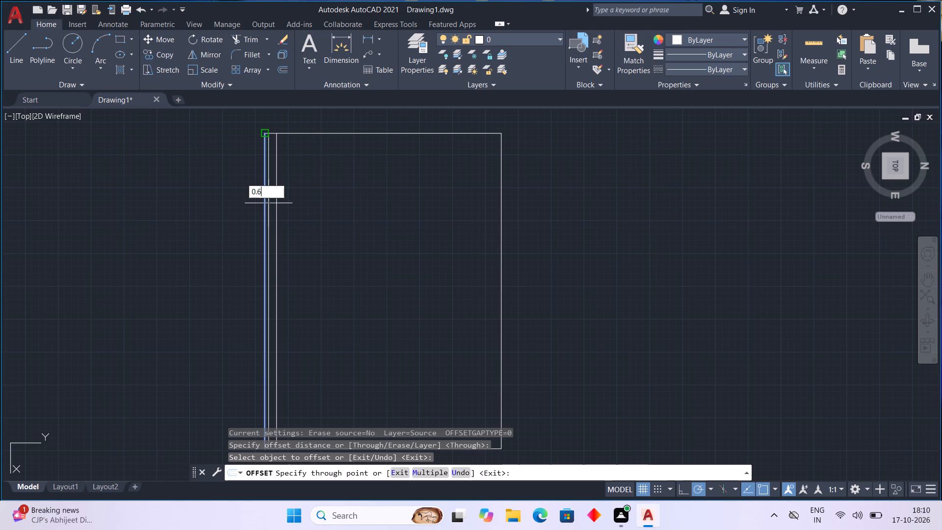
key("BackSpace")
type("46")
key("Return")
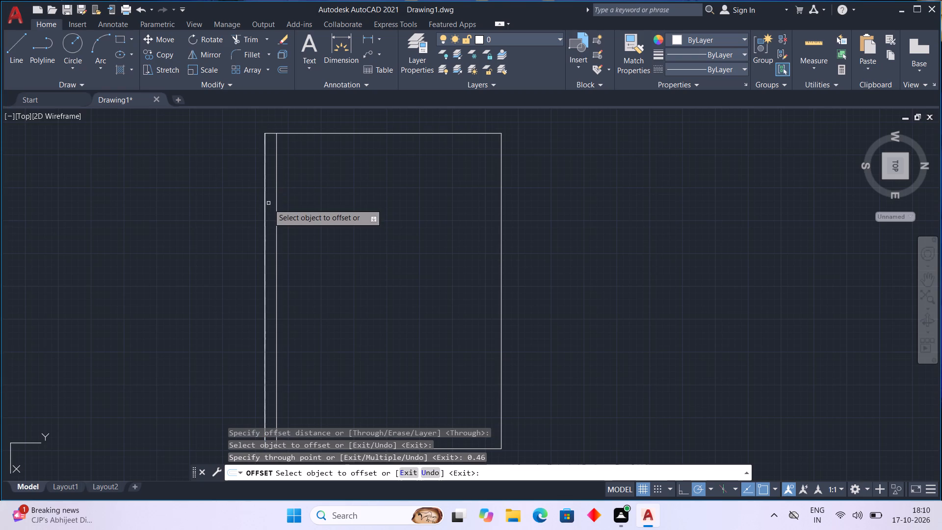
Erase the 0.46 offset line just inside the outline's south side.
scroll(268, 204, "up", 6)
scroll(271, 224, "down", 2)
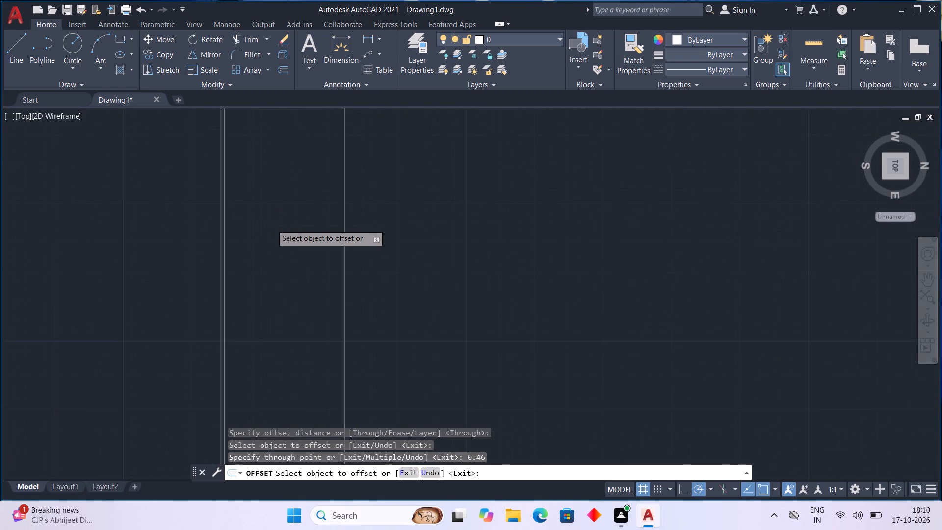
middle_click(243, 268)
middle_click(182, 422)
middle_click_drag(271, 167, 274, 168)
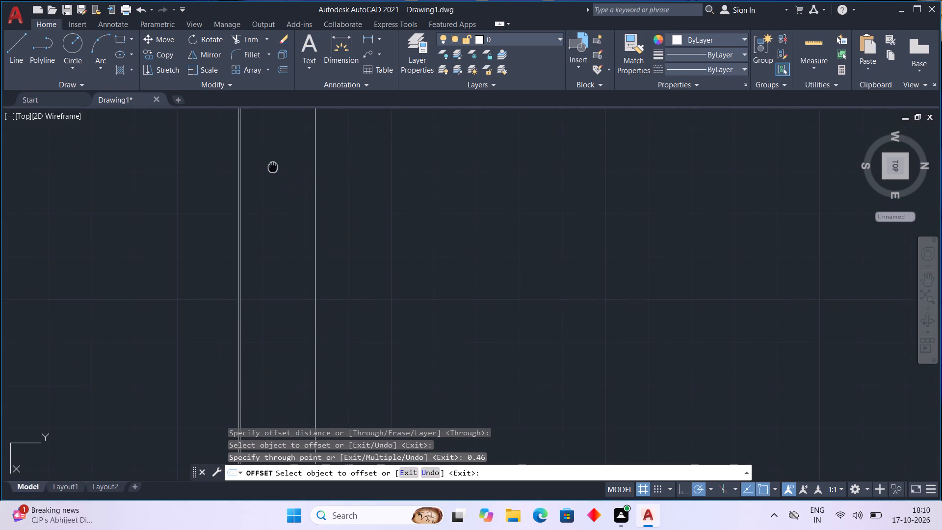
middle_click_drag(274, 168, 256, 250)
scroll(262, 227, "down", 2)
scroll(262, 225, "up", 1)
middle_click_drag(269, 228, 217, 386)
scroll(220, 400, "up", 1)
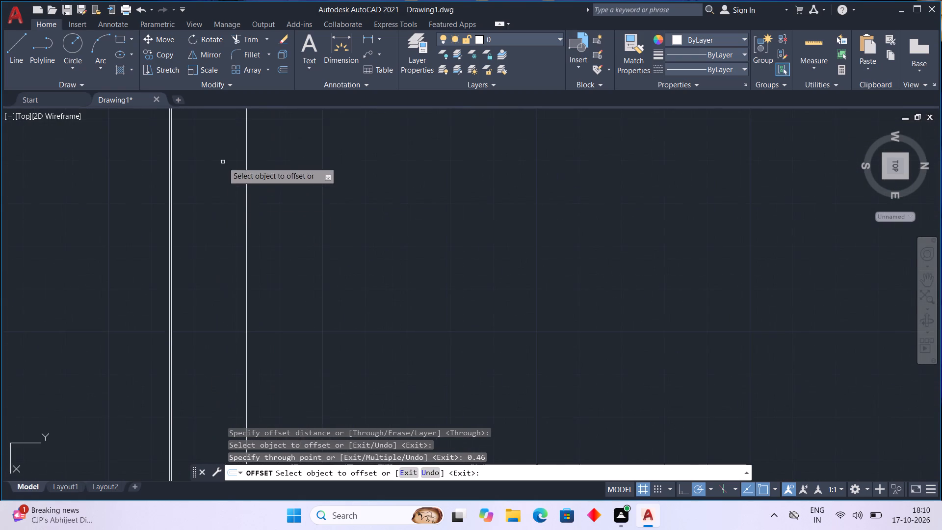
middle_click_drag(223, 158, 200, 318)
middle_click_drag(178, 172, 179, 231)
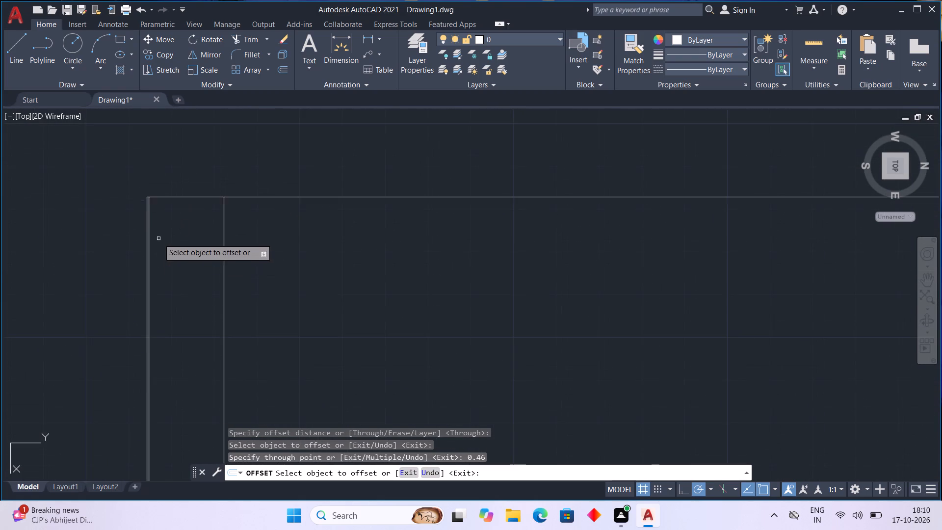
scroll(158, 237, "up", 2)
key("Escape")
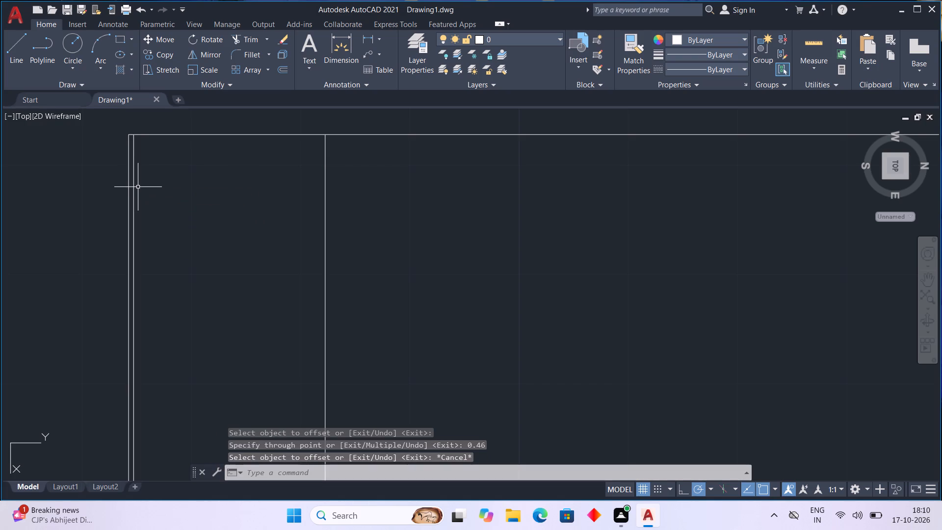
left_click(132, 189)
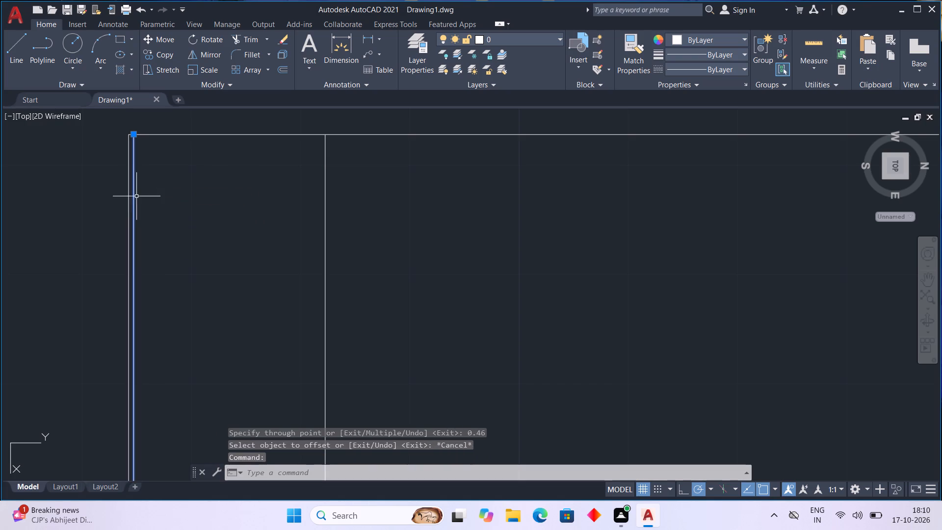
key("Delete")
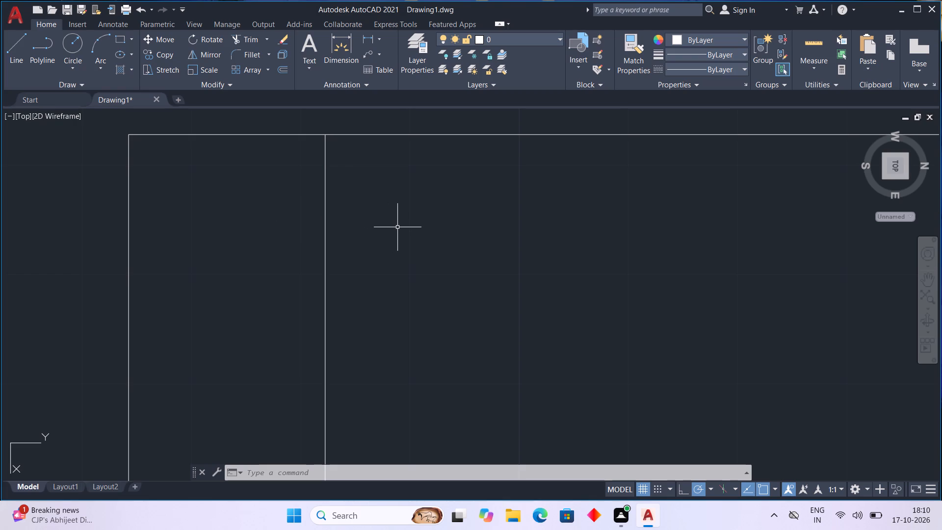
Offset the outline's north side line inward by 9".
scroll(428, 215, "down", 3)
middle_click_drag(440, 230, 273, 224)
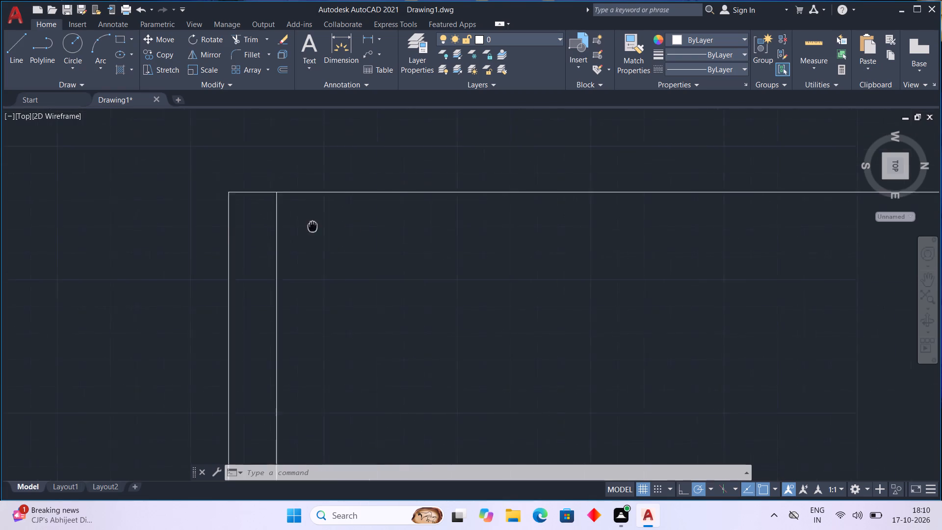
middle_click_drag(273, 224, 132, 208)
scroll(317, 206, "down", 3)
middle_click_drag(401, 234, 331, 240)
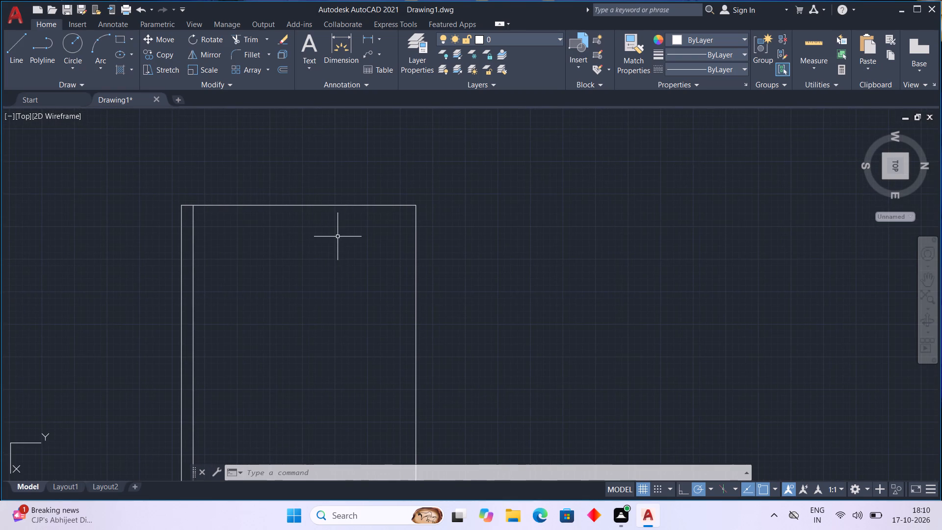
scroll(338, 237, "up", 2)
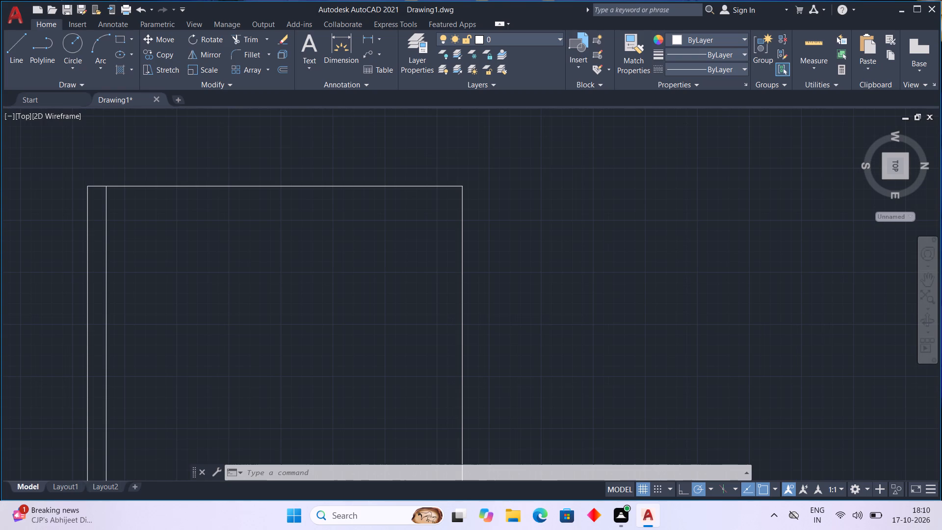
middle_click_drag(338, 237, 358, 238)
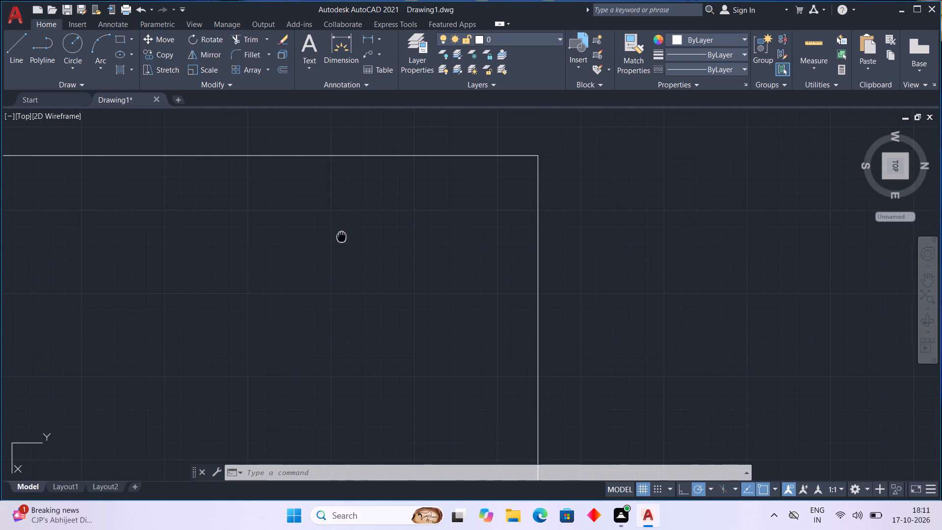
middle_click_drag(358, 238, 443, 235)
scroll(459, 238, "down", 1)
scroll(459, 238, "up", 1)
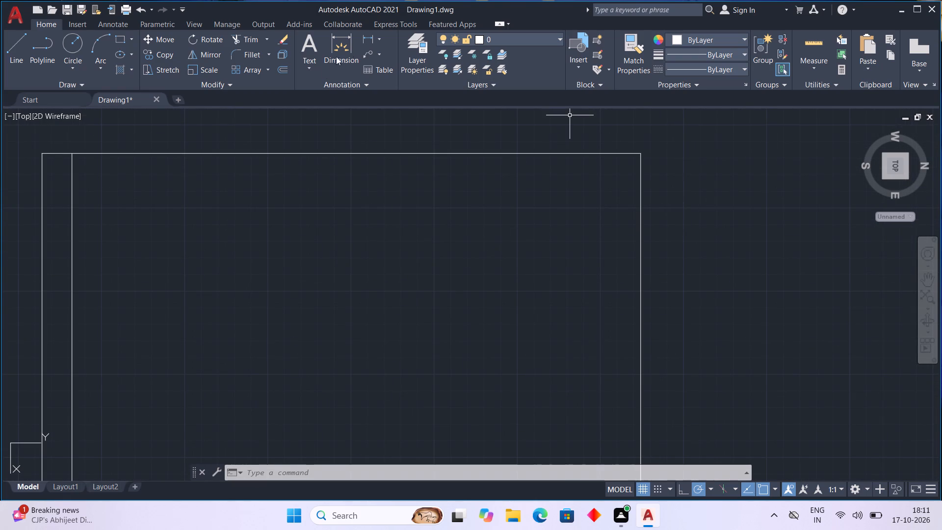
left_click(279, 72)
key("space")
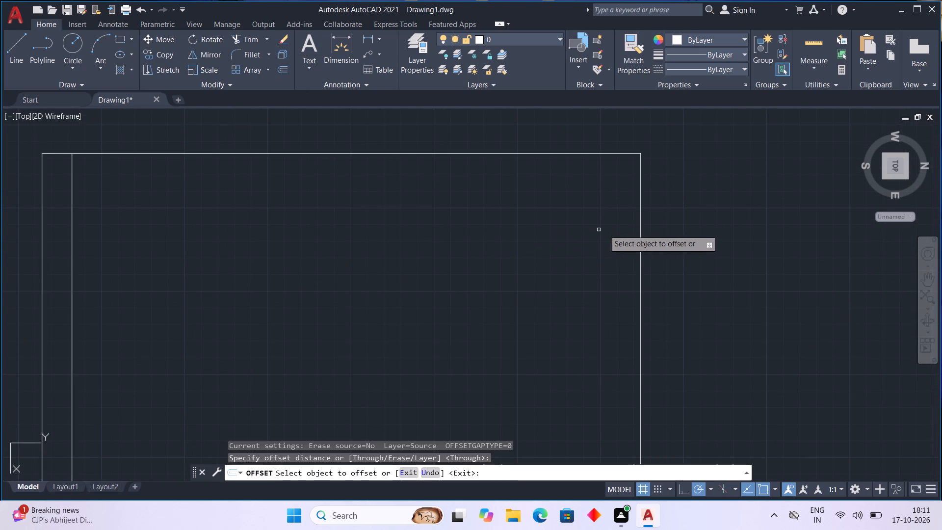
left_click(641, 238)
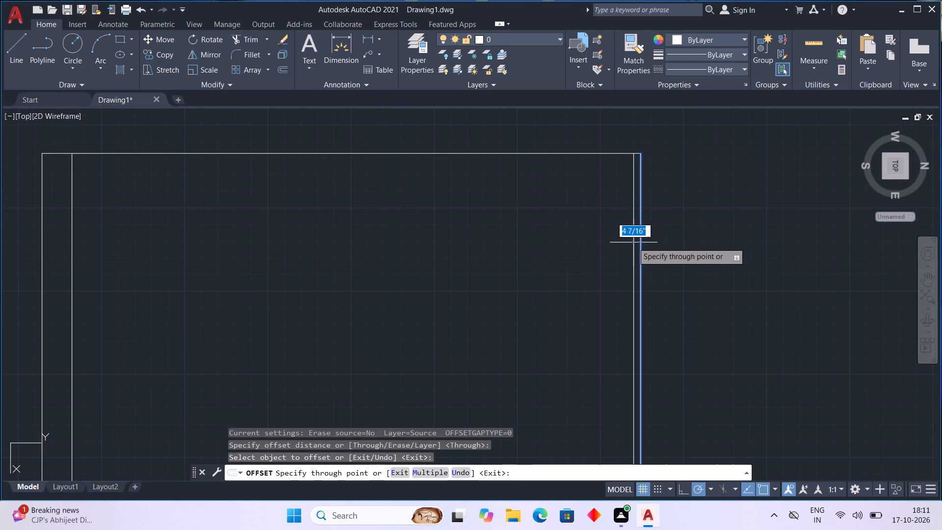
key("9")
key("Return")
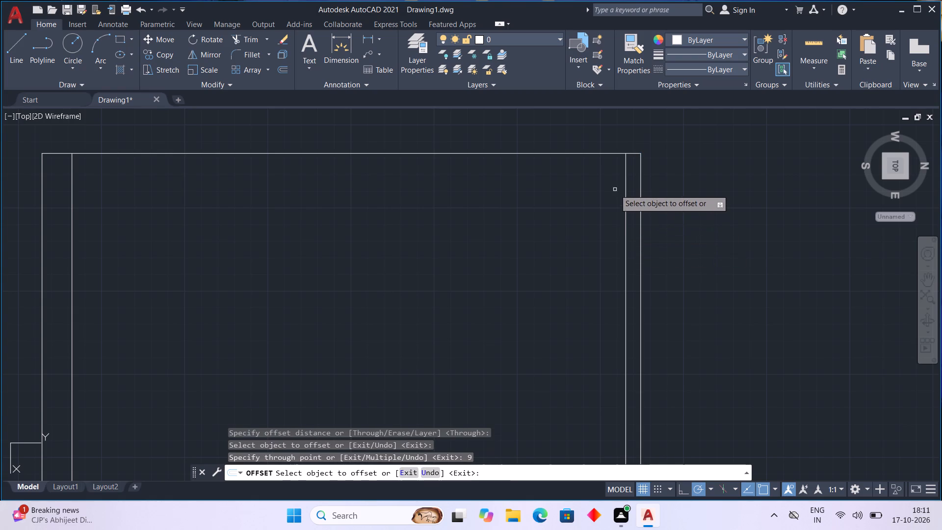
Offset the inner line of the 9" north wall southward into the plan by 3'.
left_click(627, 201)
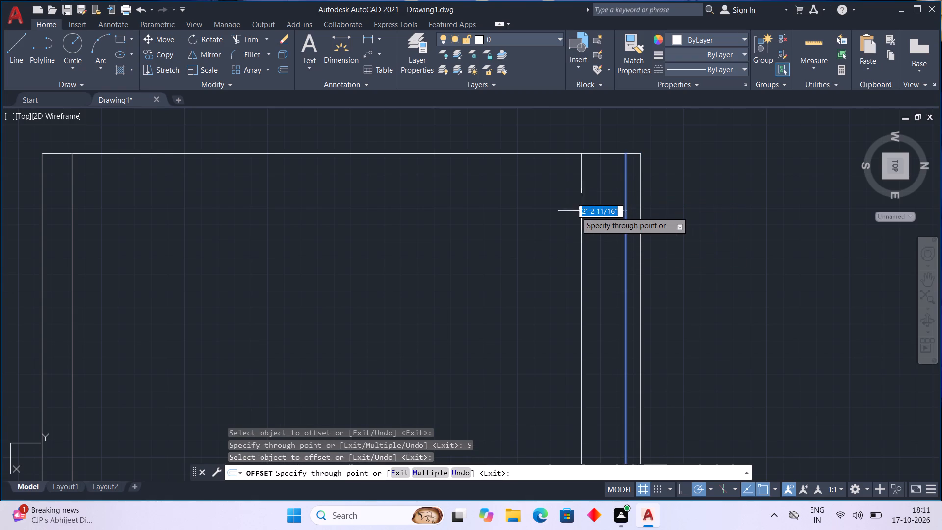
type("3'")
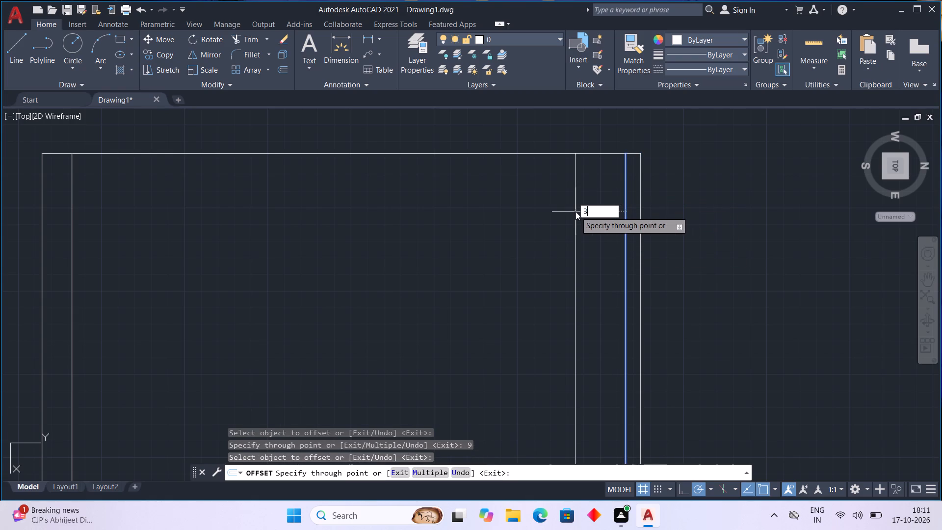
key("Return")
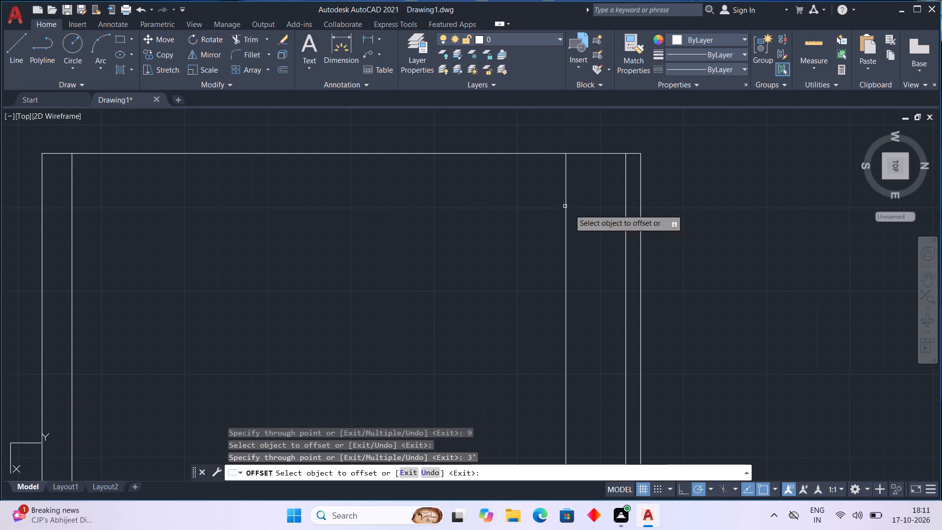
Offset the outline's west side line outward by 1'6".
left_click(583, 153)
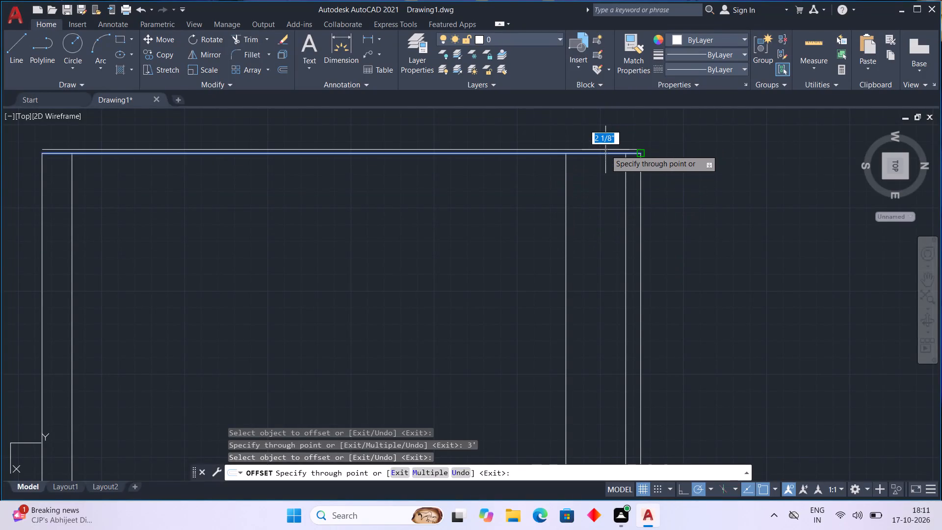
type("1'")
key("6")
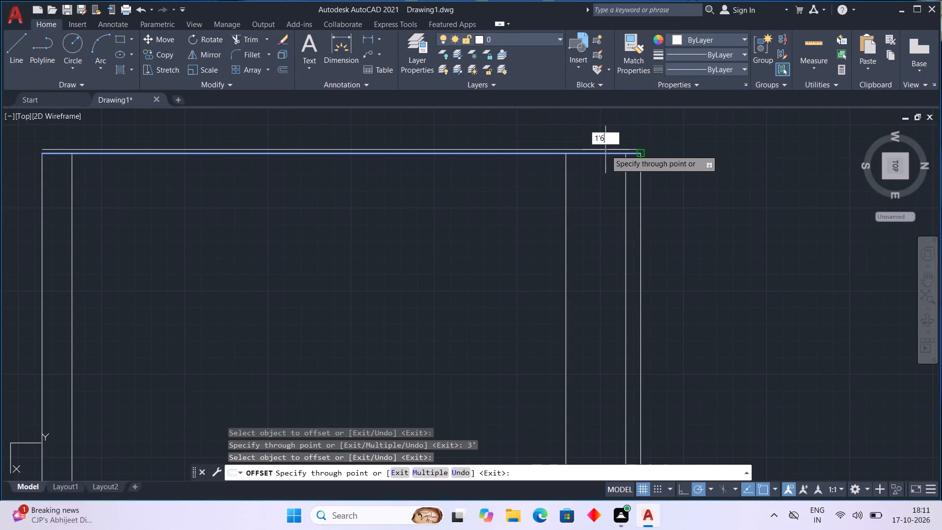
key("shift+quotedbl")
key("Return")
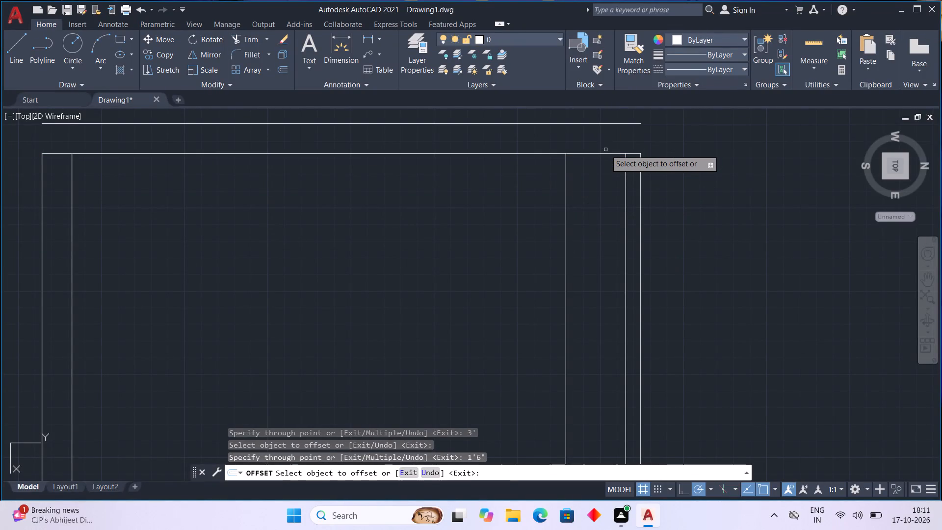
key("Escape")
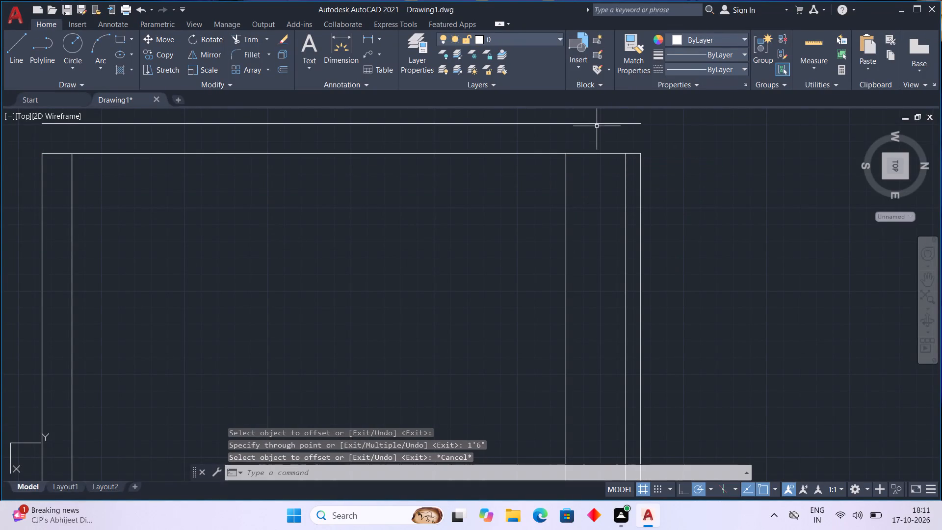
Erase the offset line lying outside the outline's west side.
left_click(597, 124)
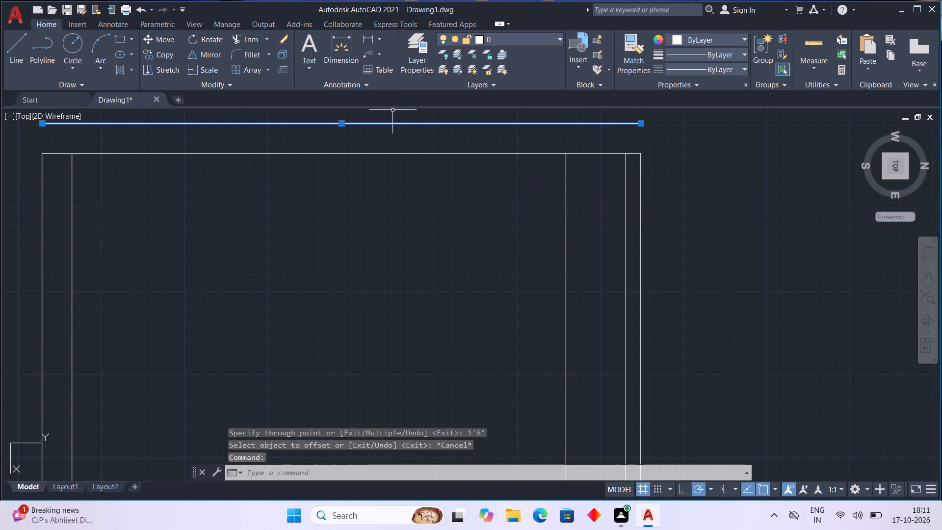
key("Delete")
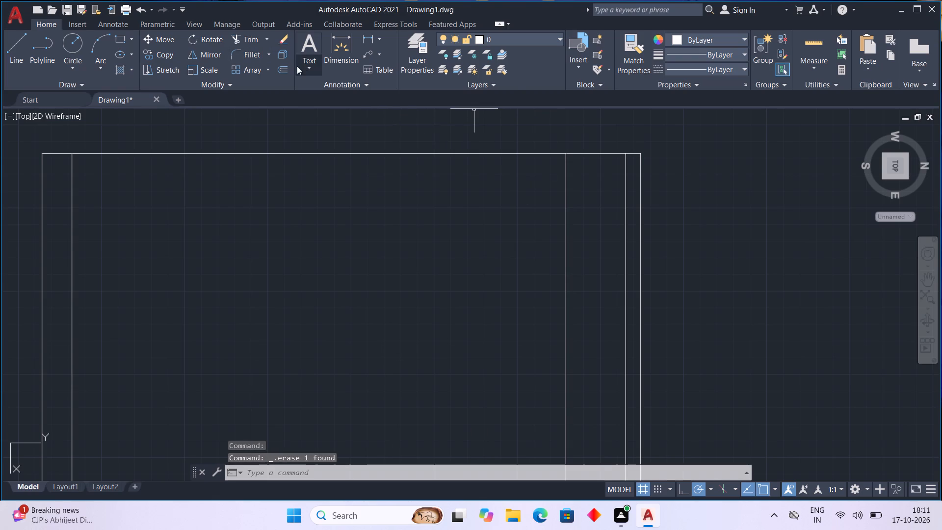
Offset the outline's west side line inward by 1'6".
left_click(287, 67)
key("space")
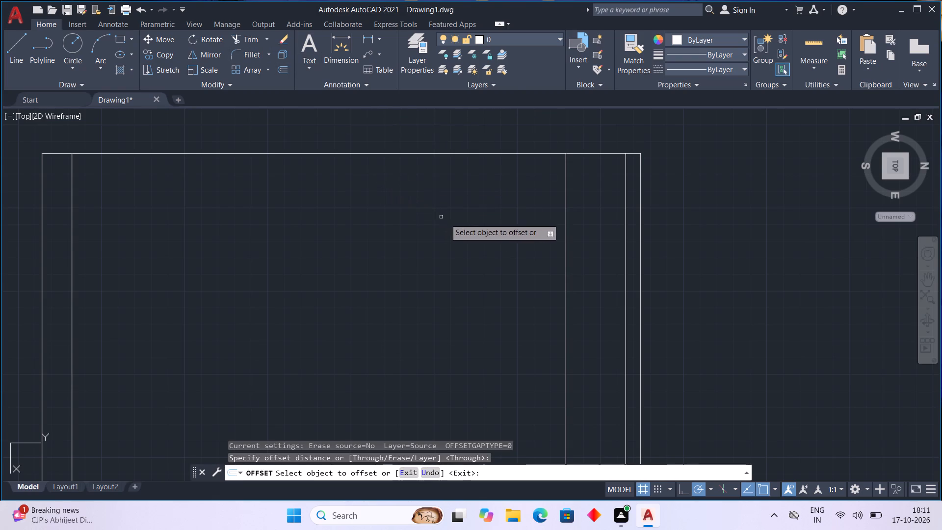
left_click(503, 153)
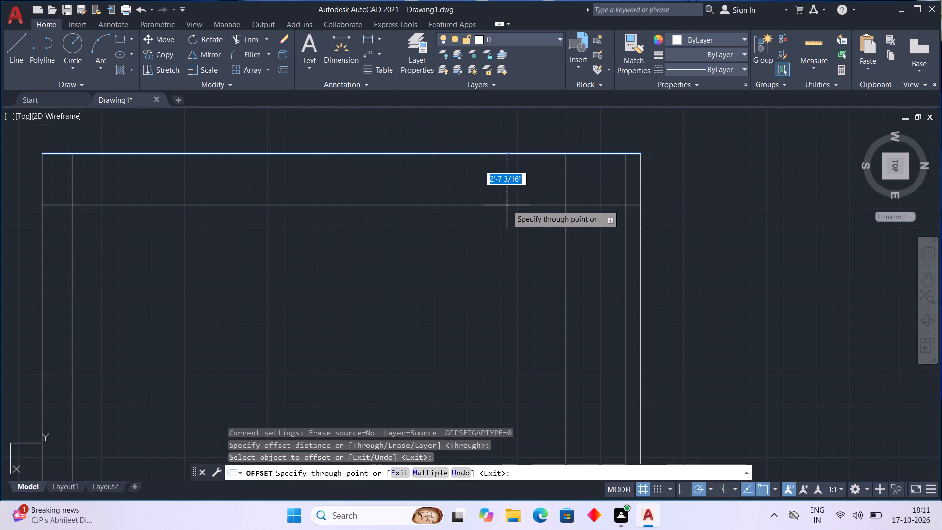
type("1'6")
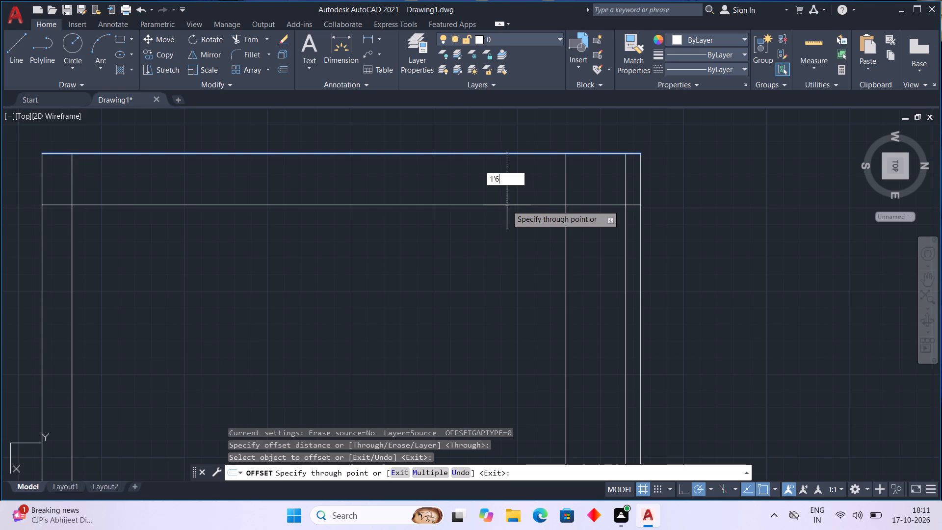
key("shift+quotedbl")
key("Return")
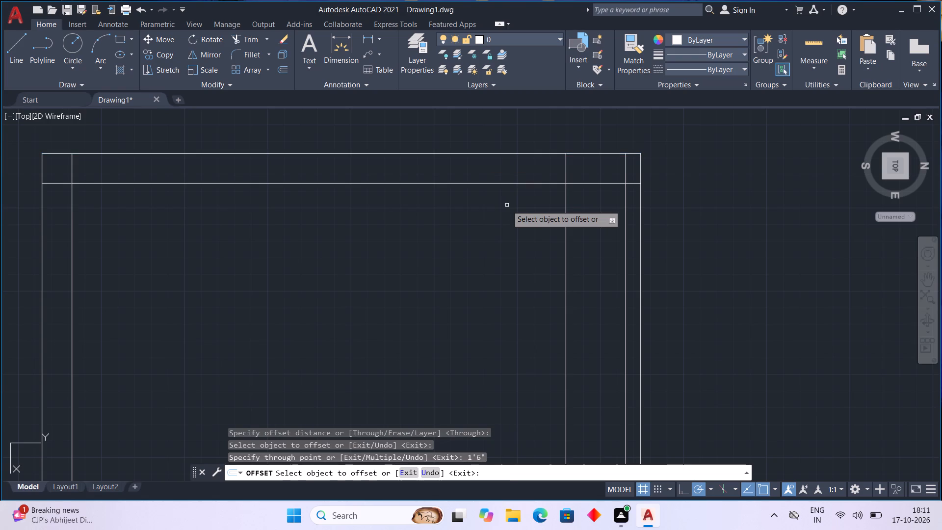
middle_click_drag(407, 291, 444, 287)
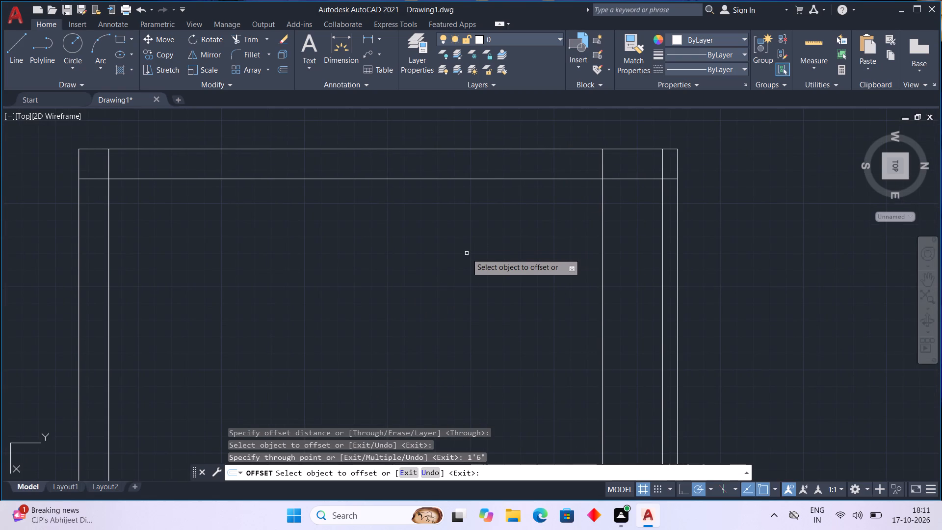
key("Escape")
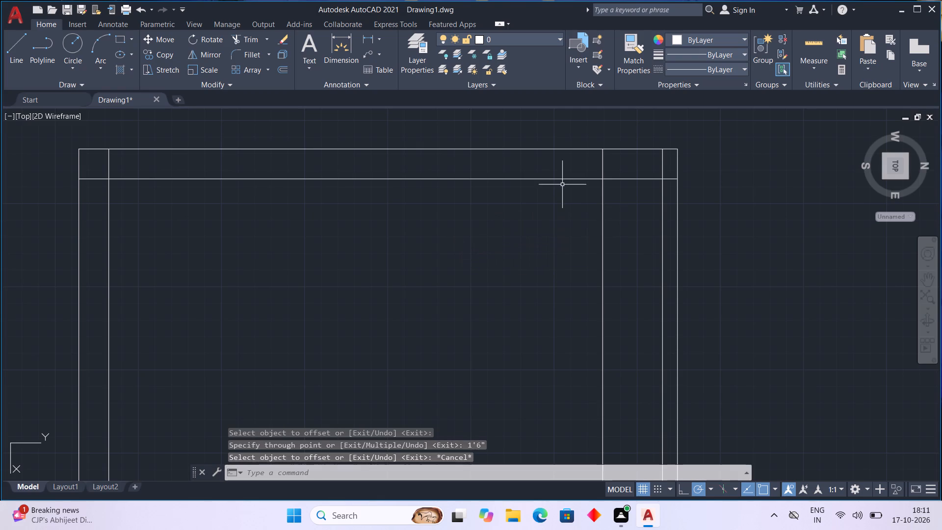
key("Escape")
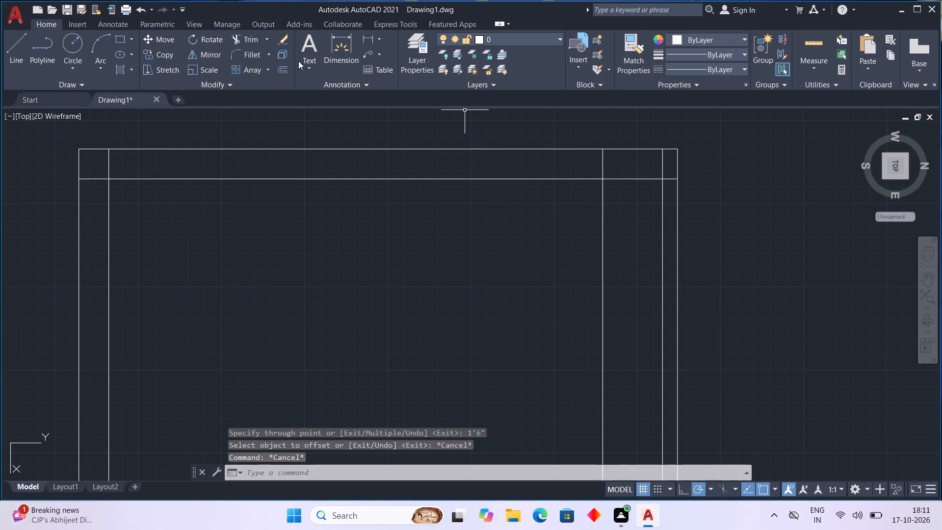
Offset the 1'6" lines inside the west and south sides inward by 9" to form the wall thicknesses.
left_click(287, 68)
key("space")
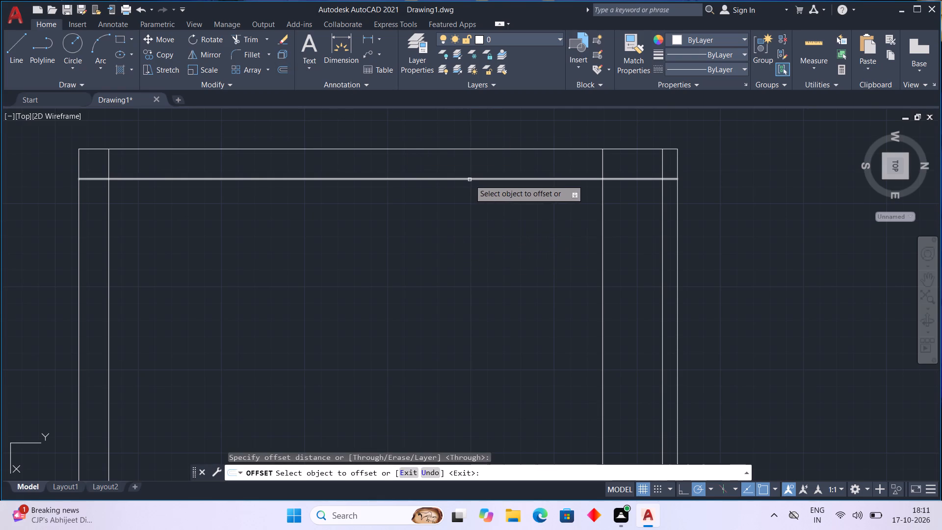
left_click(470, 180)
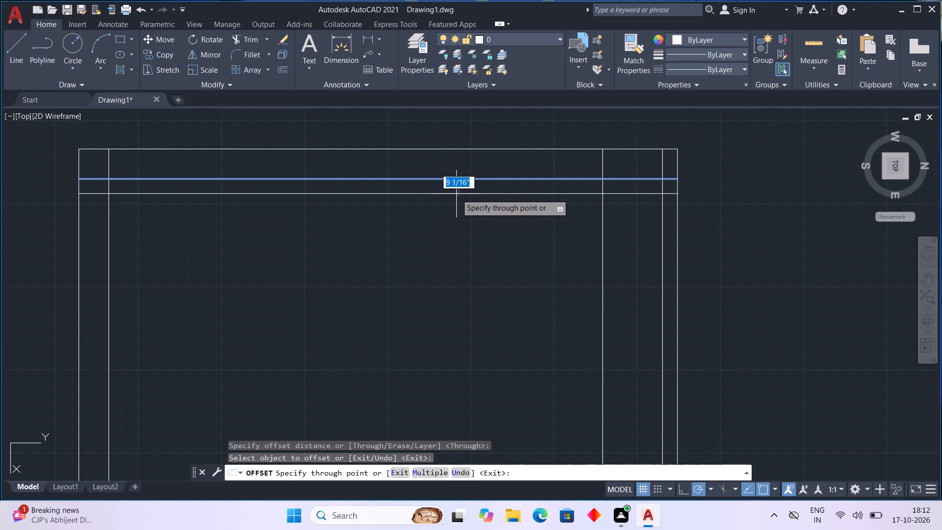
key("9")
key("Return")
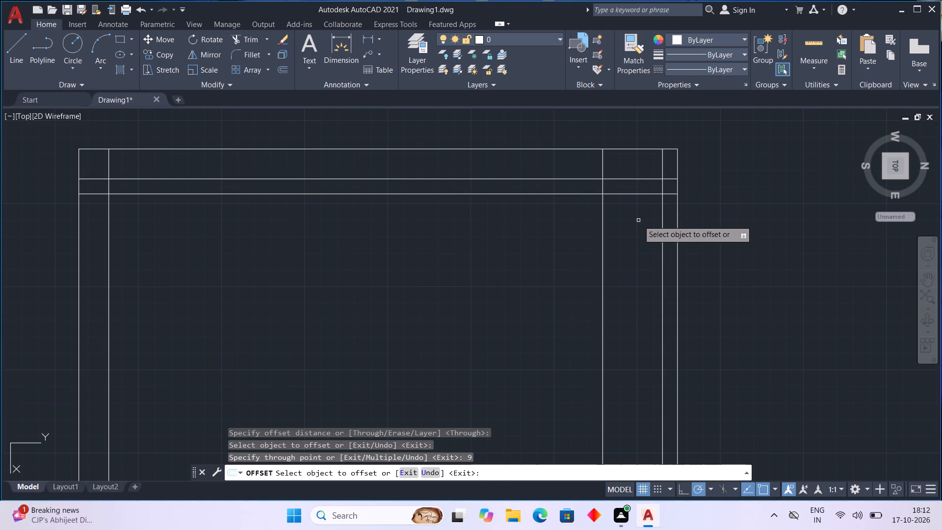
left_click(108, 247)
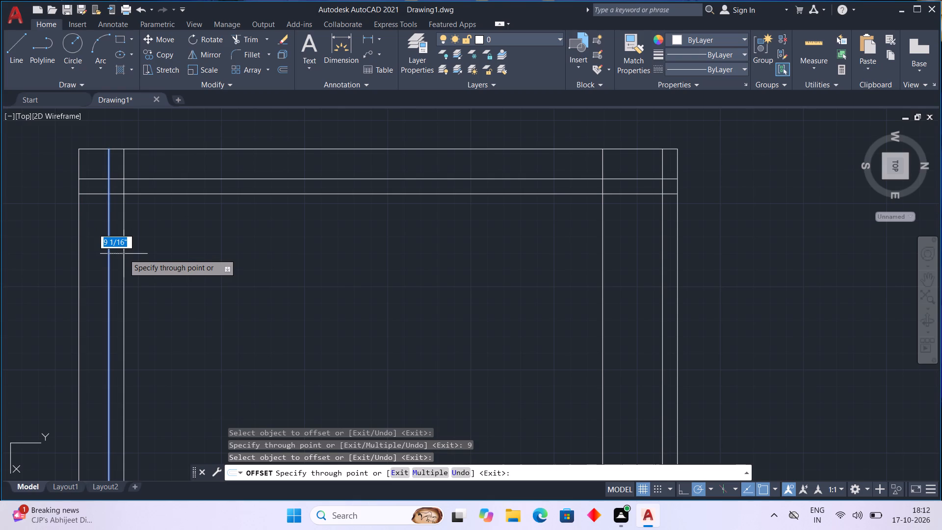
key("9")
key("Return")
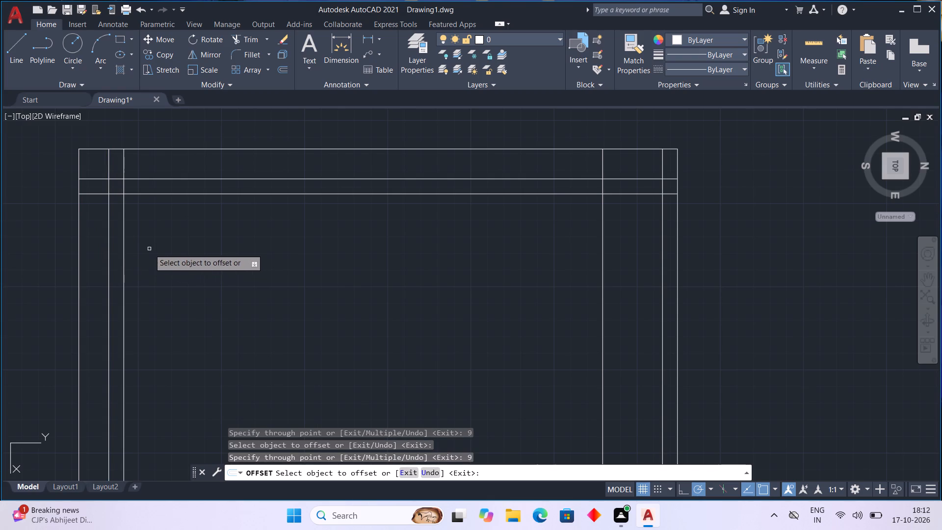
Create a 5" partition from offset lines, starting 10' north of the south wall's inner line.
left_click(124, 267)
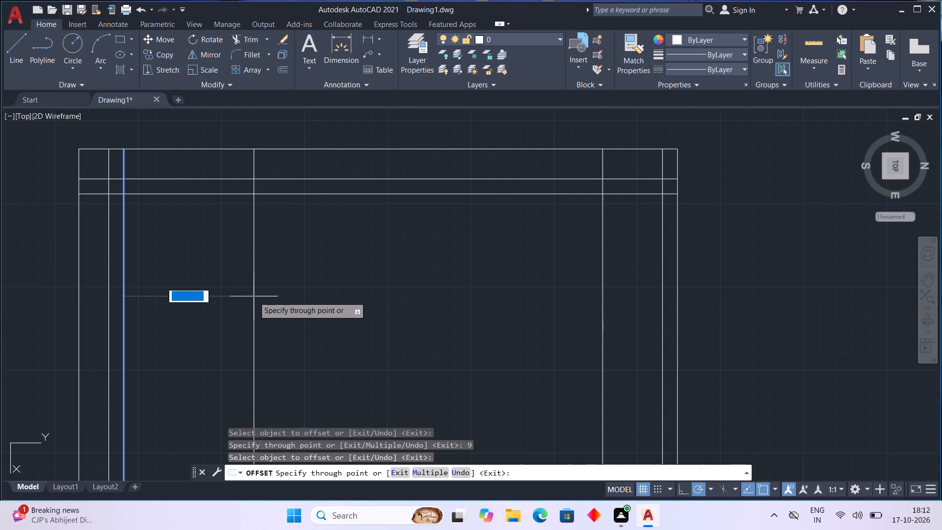
type("10'")
key("Return")
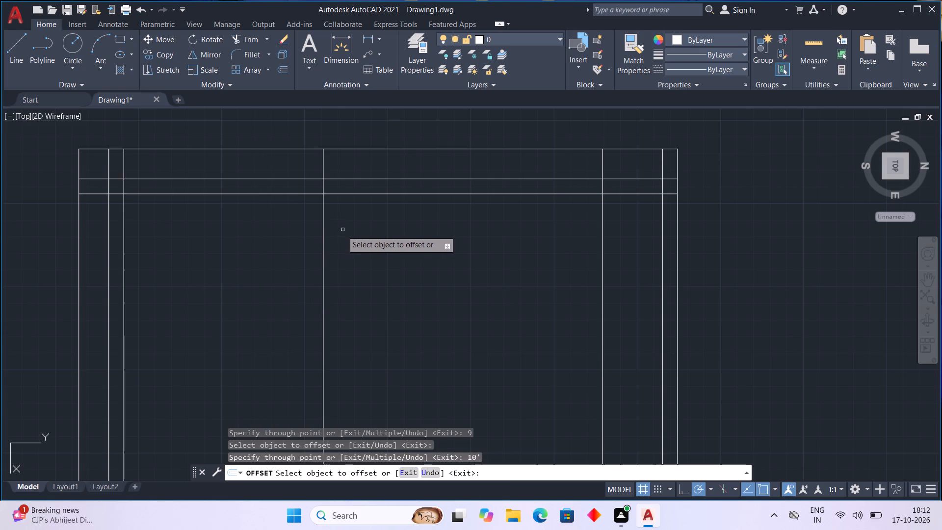
left_click(323, 257)
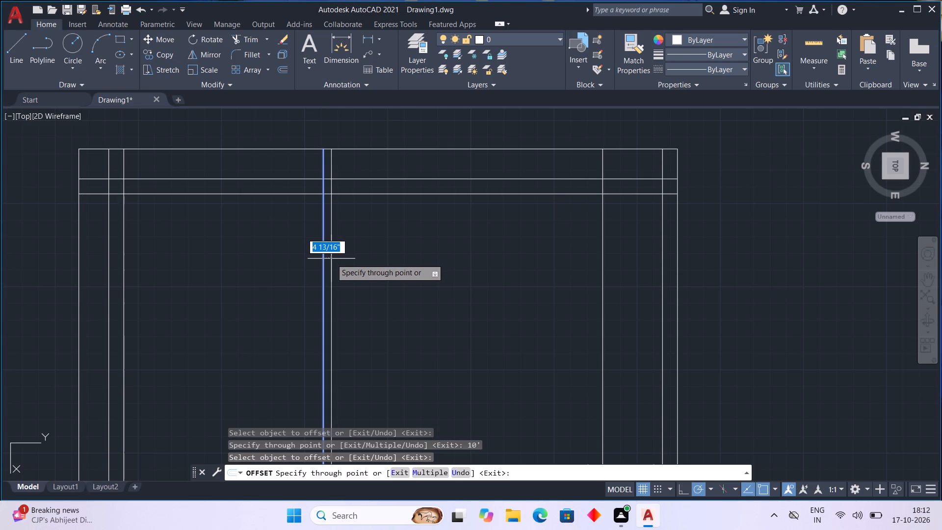
key("5")
key("Return")
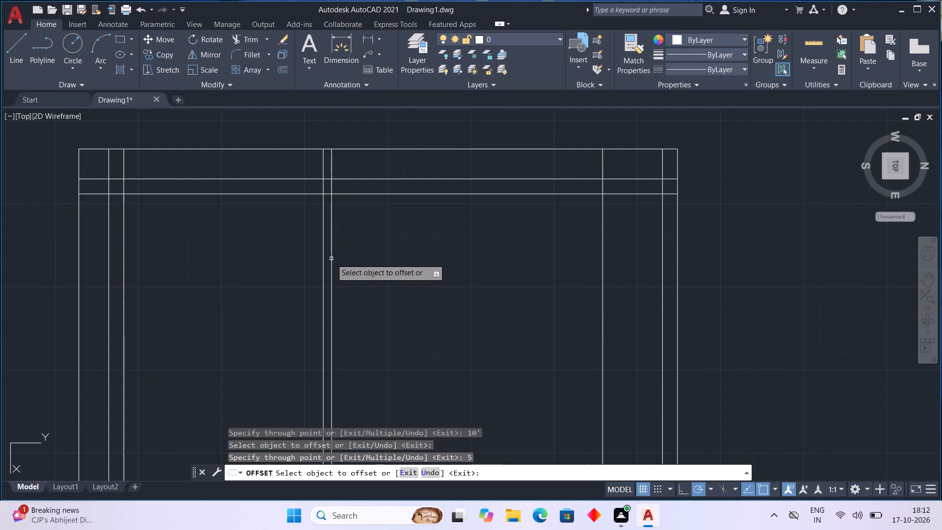
Create a second 5" partition from offset lines, starting 6' north of the first partition's north line.
left_click(331, 259)
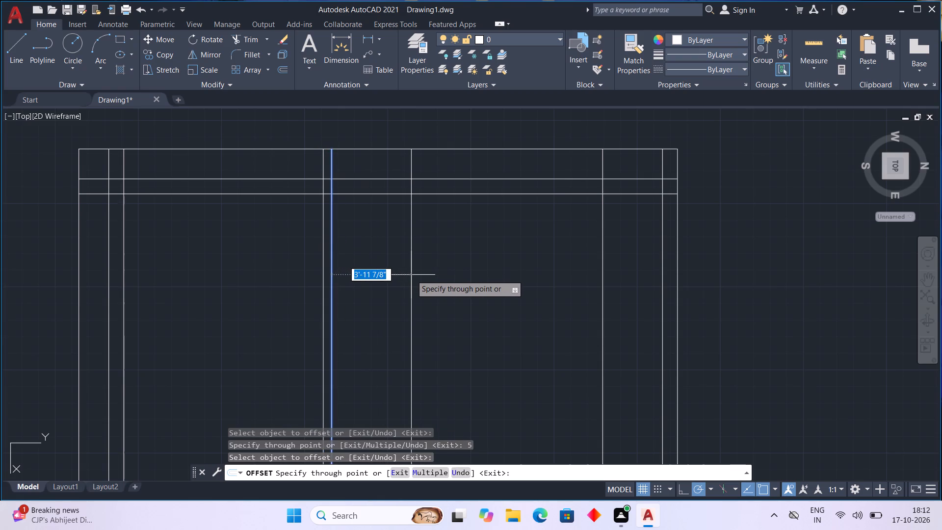
key("6")
key("apostrophe")
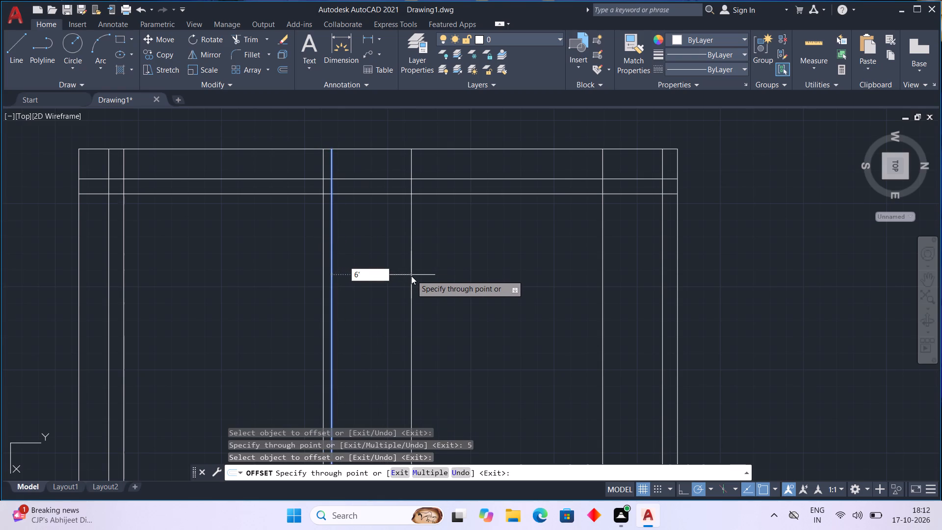
key("Return")
left_click(450, 276)
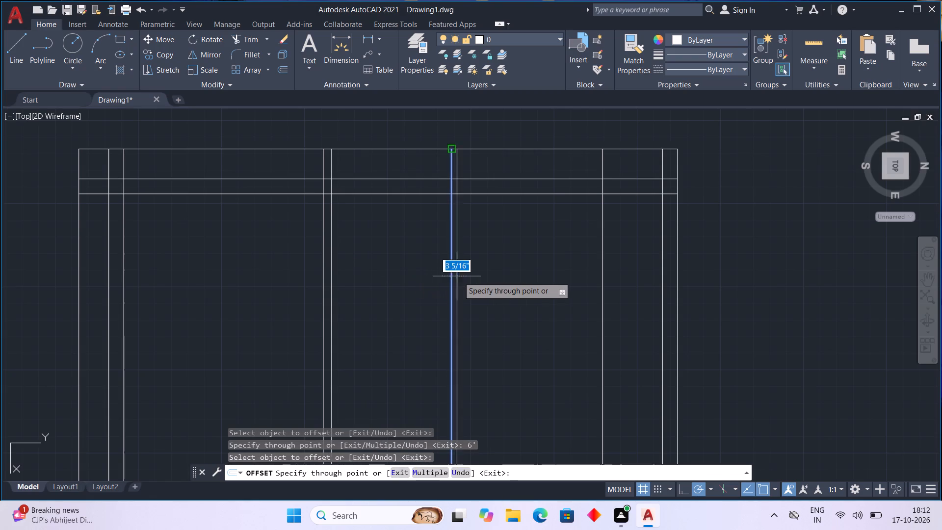
key("5")
key("Return")
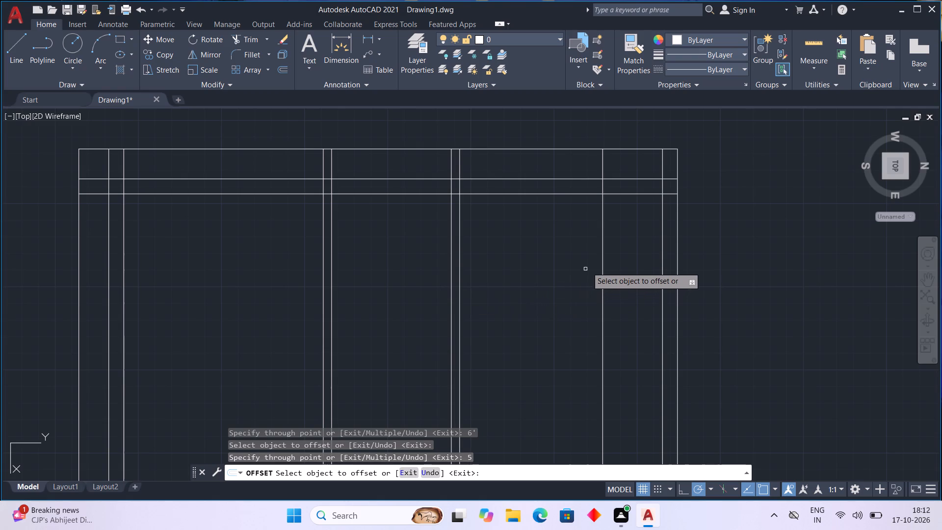
Offset the line 3' inside the north wall southward by another 4'.
left_click(604, 257)
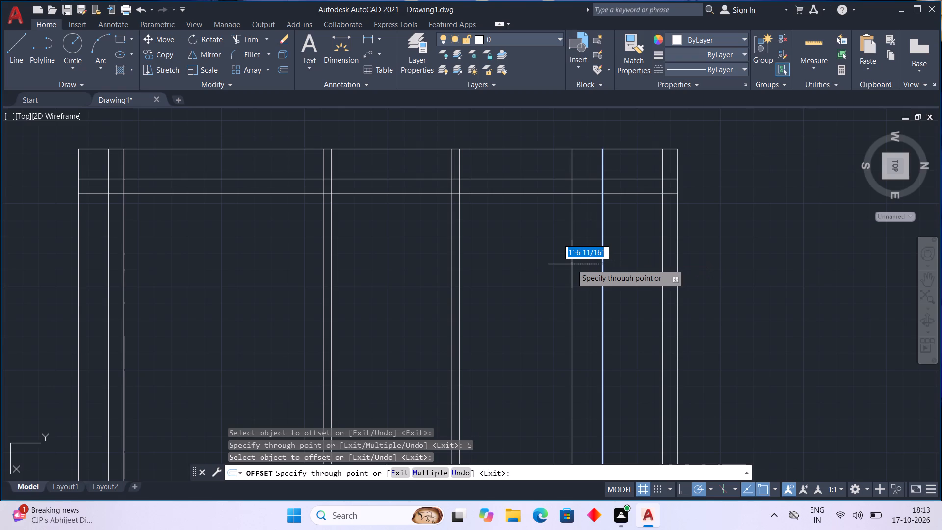
type("4'")
key("Return")
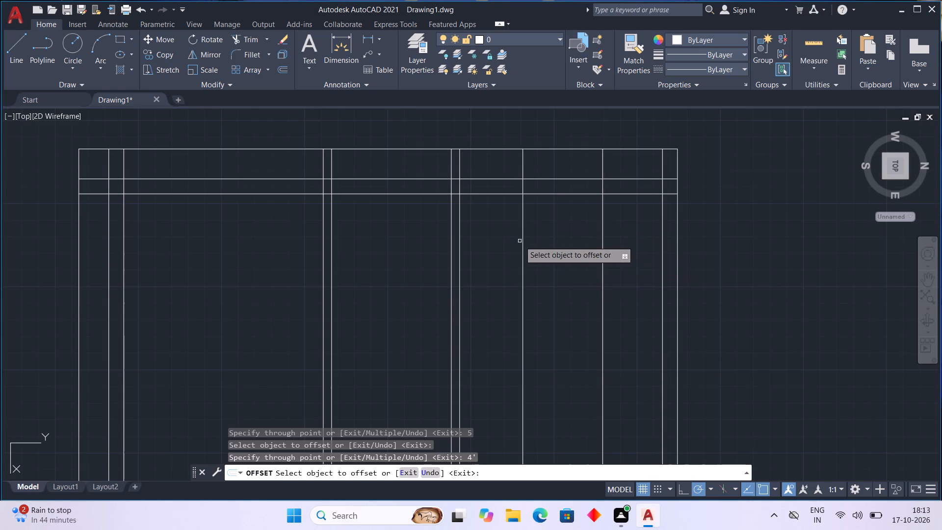
Dimension the full length of the outline's west side, placing the dimension line outside the outline.
middle_click_drag(501, 250, 509, 225)
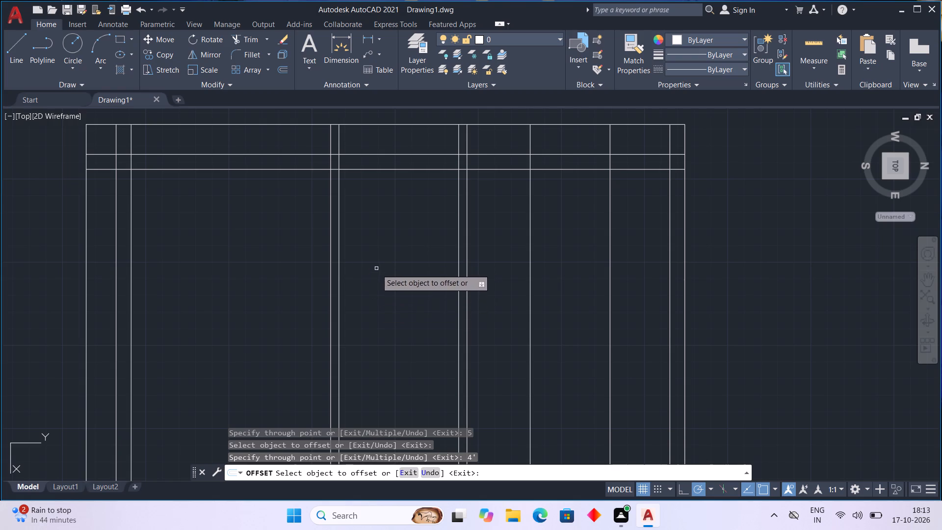
middle_click_drag(400, 294, 384, 363)
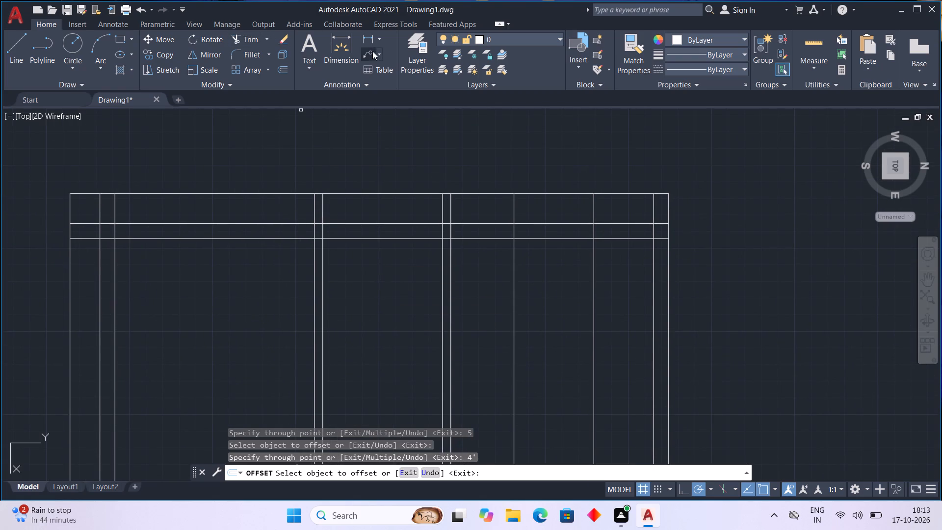
left_click(341, 39)
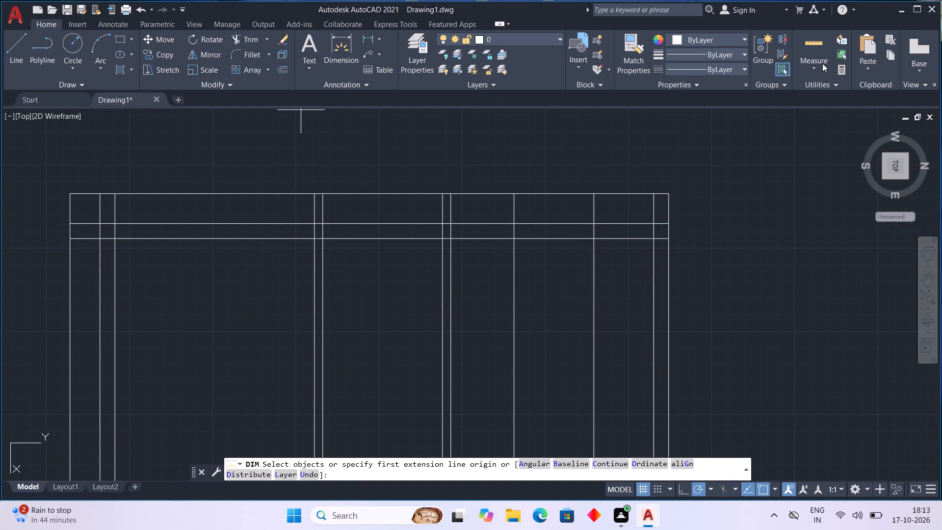
left_click(811, 52)
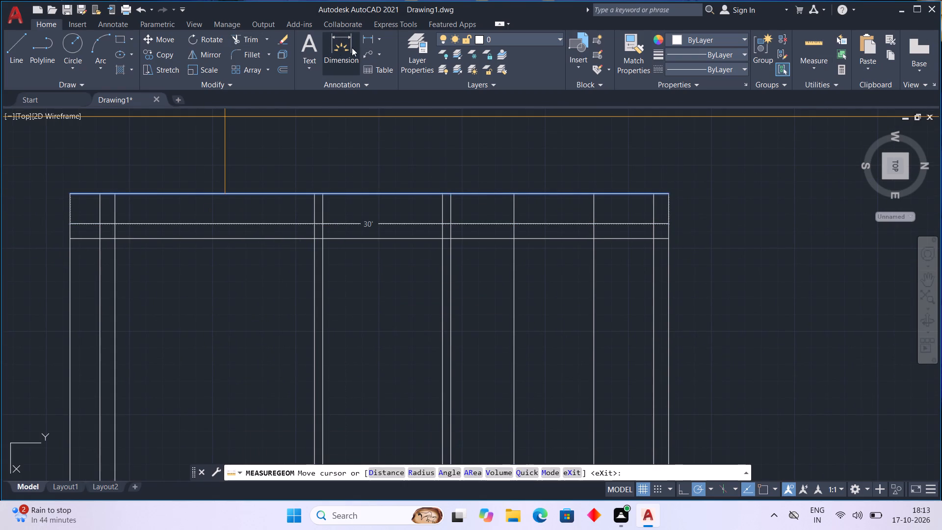
left_click(352, 48)
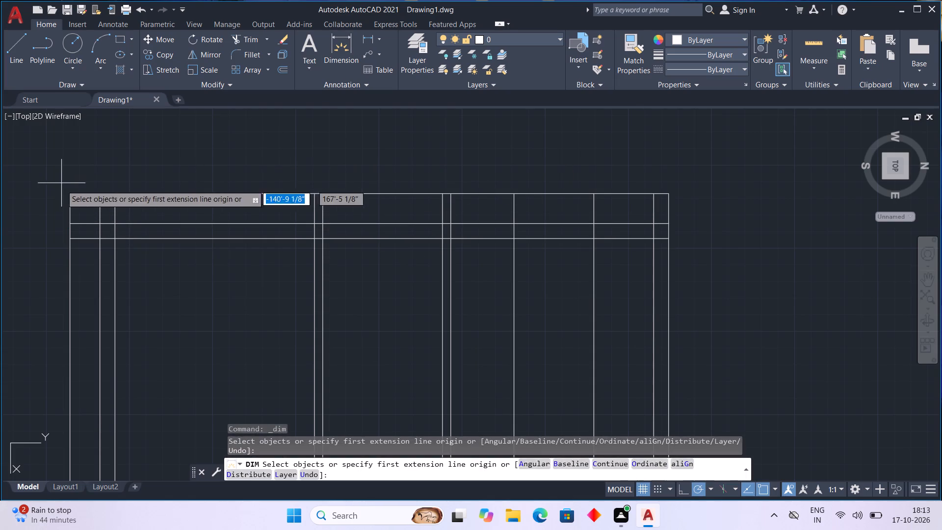
left_click(73, 195)
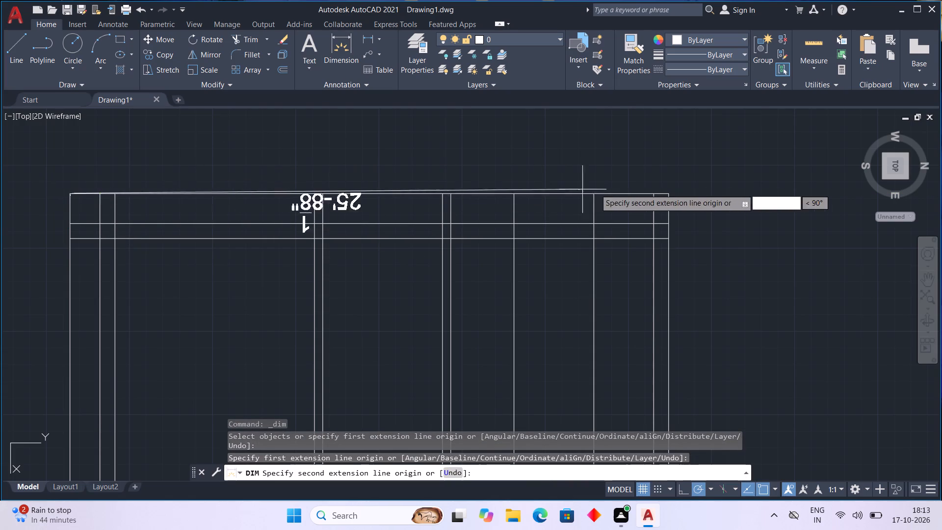
left_click(669, 193)
left_click(660, 162)
key("Escape")
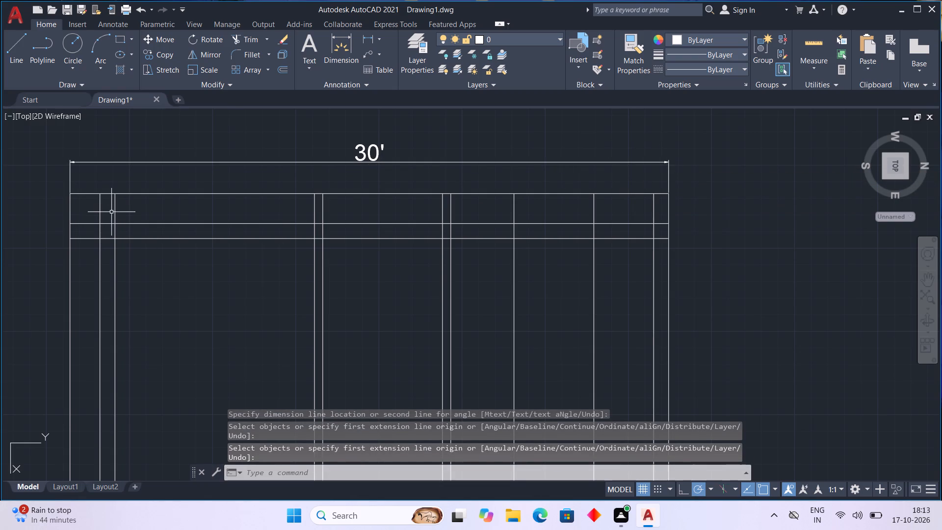
Dimension the south wall's thickness at the west outline, placing the dimension between the outline and the overall west dimension.
key("space")
left_click(101, 198)
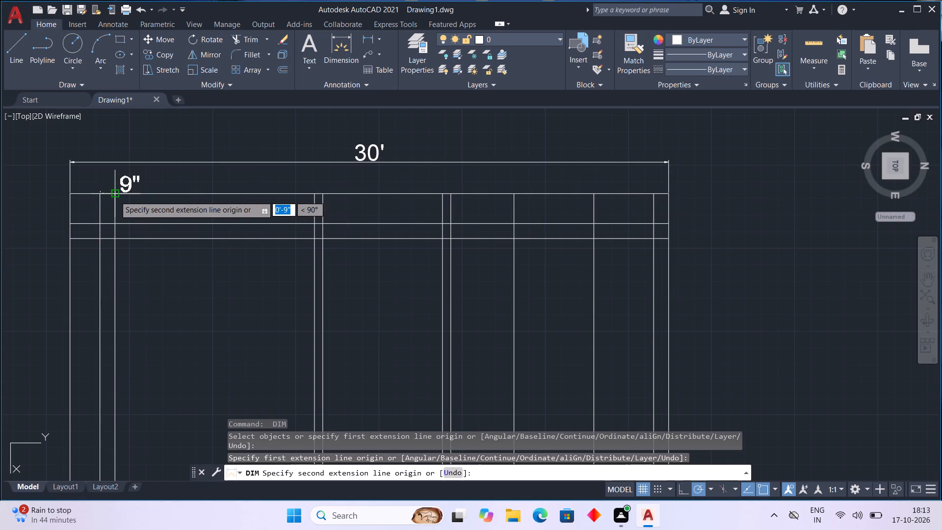
left_click(117, 194)
left_click(117, 186)
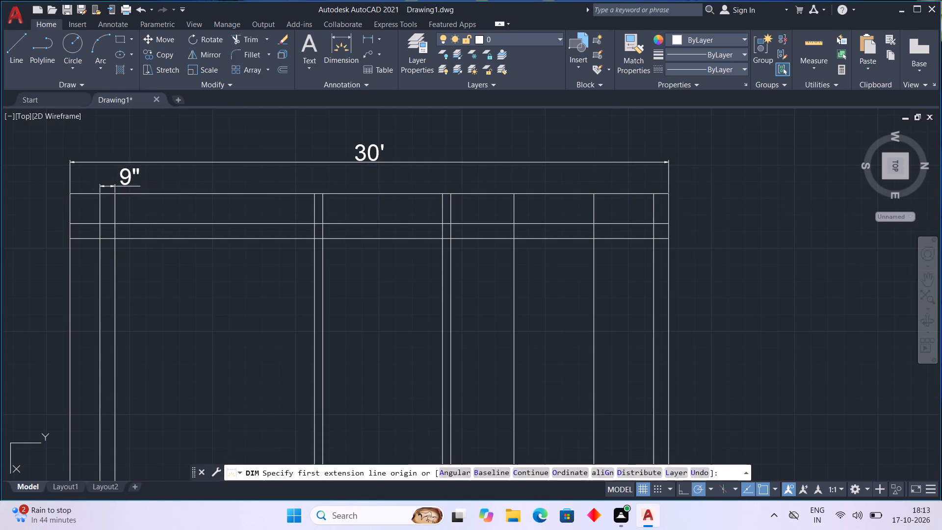
key("space")
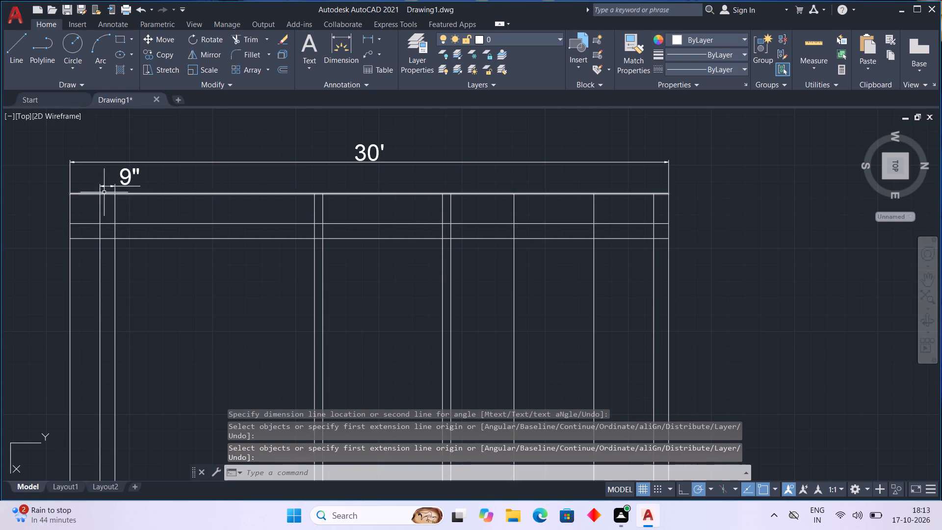
Dimension the setback from the south outline to the south wall's outer line, placing it beyond the overall west dimension.
key("space")
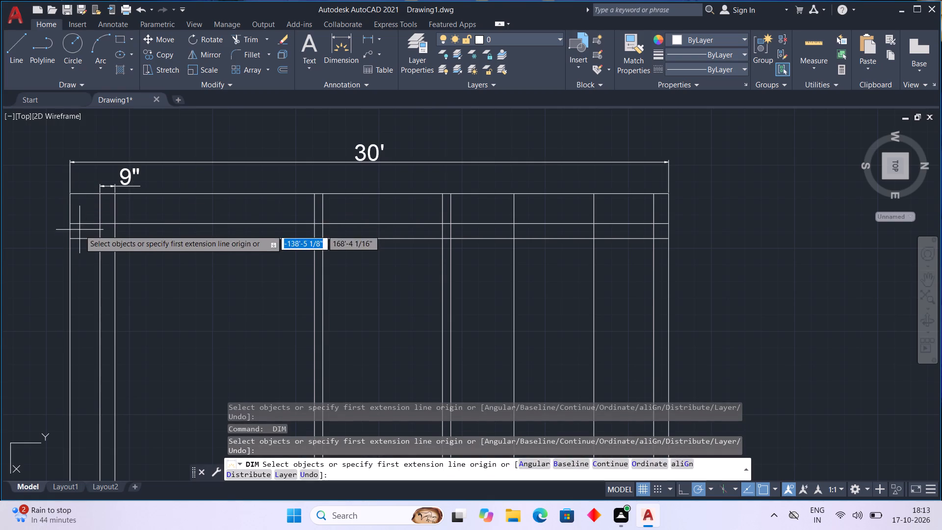
left_click(69, 223)
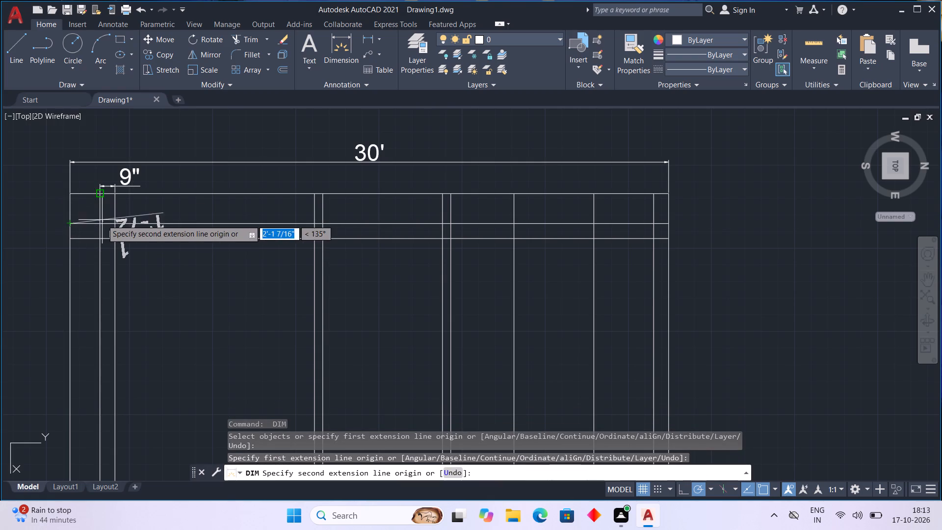
left_click(100, 225)
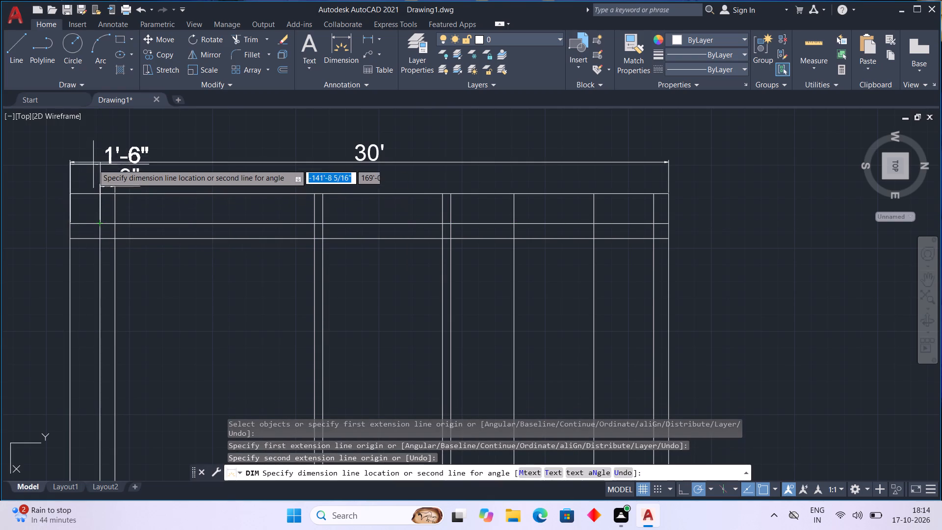
left_click(93, 149)
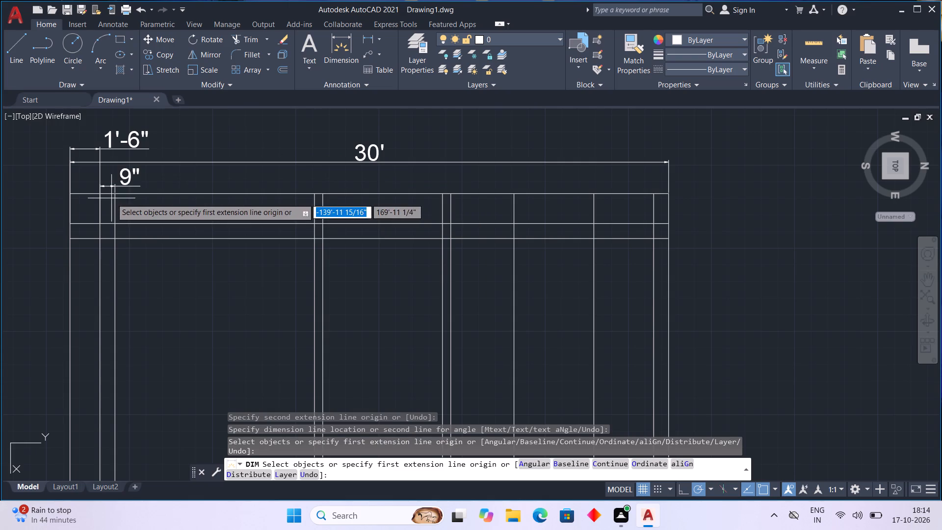
key("space")
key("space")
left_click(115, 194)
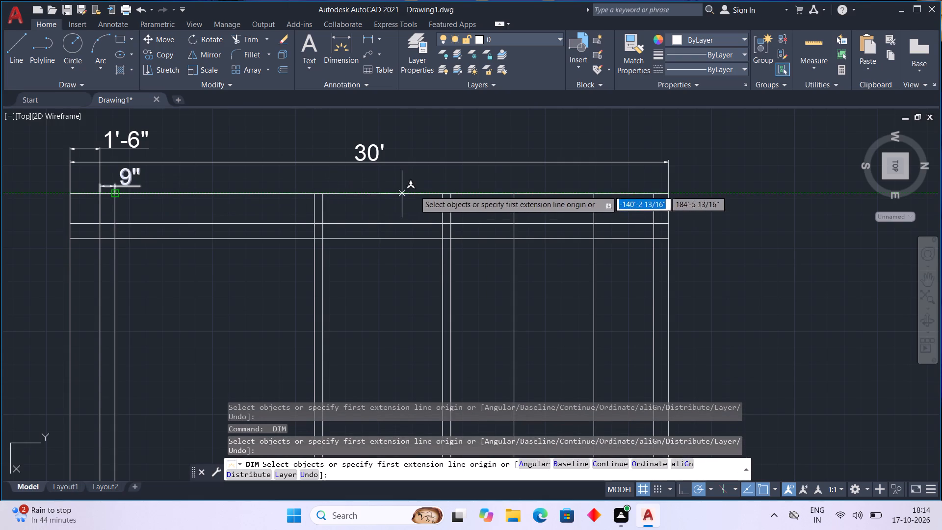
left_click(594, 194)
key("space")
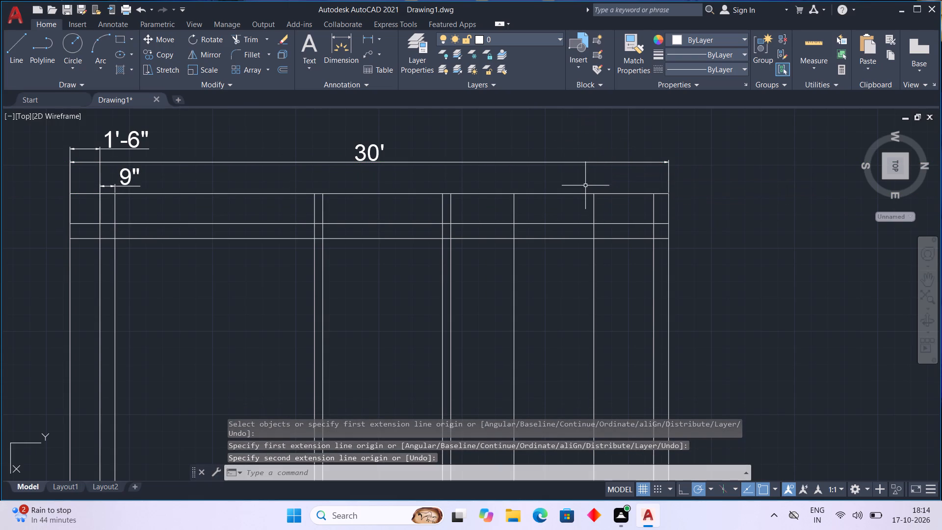
Dimension from the south wall's inner line to the line 3' inside the north wall, placing it beyond the other west dimensions.
key("space")
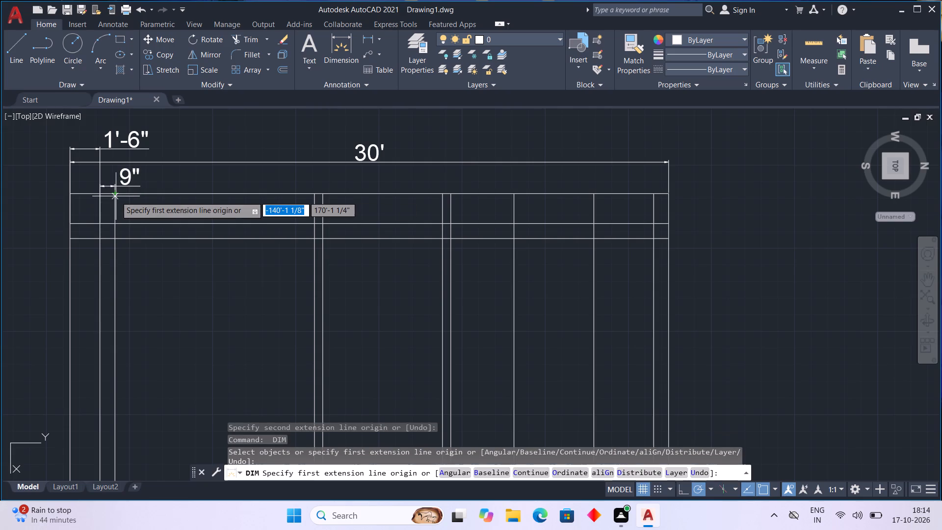
left_click(115, 195)
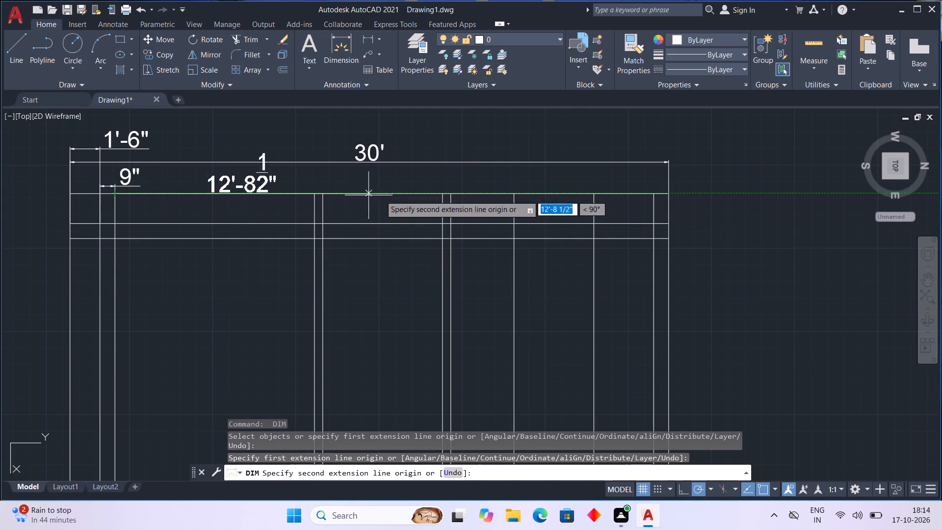
left_click(594, 195)
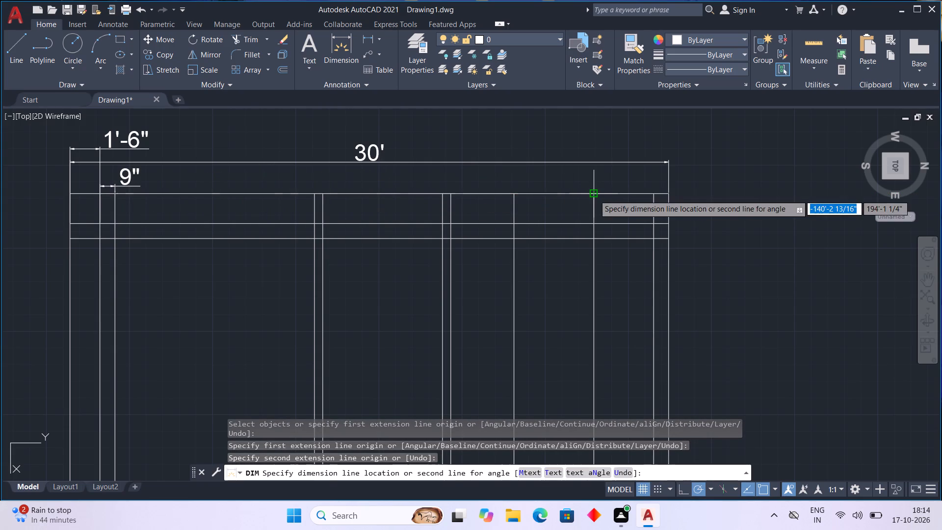
left_click(581, 123)
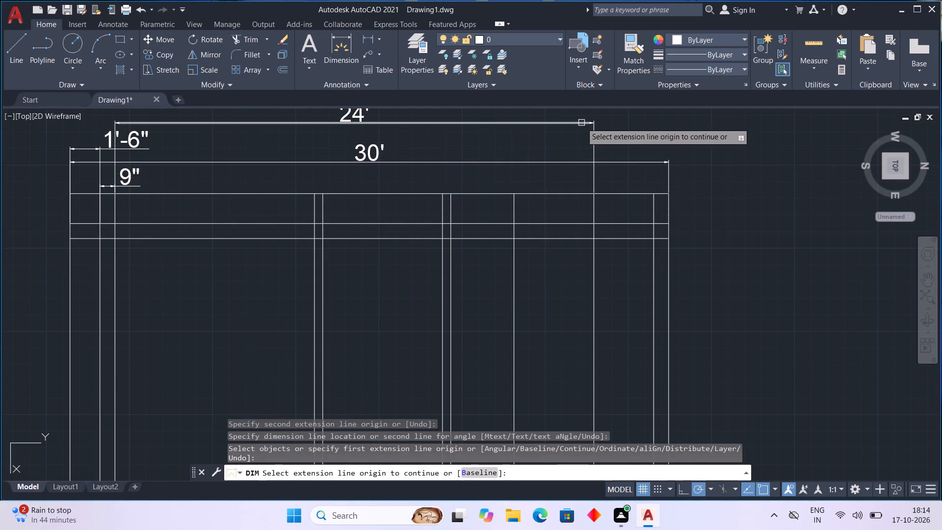
Dimension the setback from the west outline to the west wall's outer line, placing the dimension outside the north side.
scroll(553, 141, "down", 1)
middle_click(553, 141)
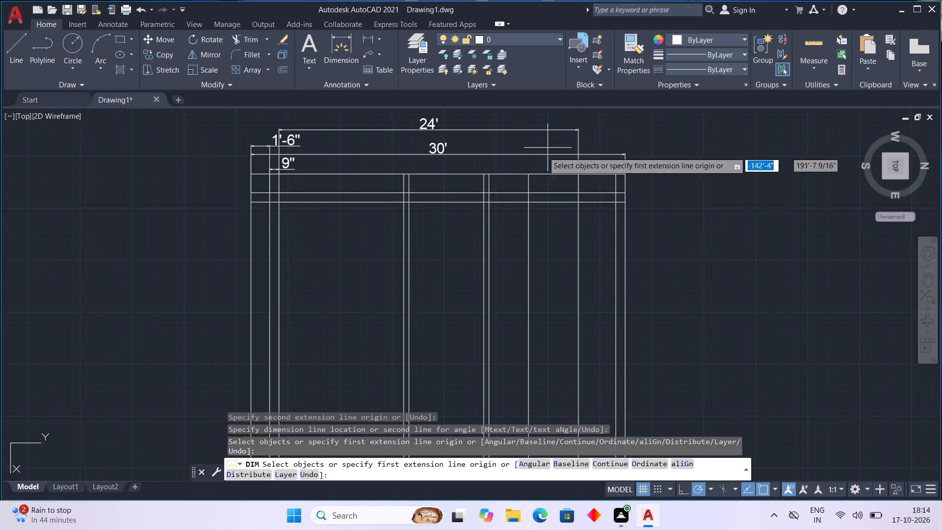
middle_click_drag(492, 169, 400, 198)
scroll(402, 195, "up", 1)
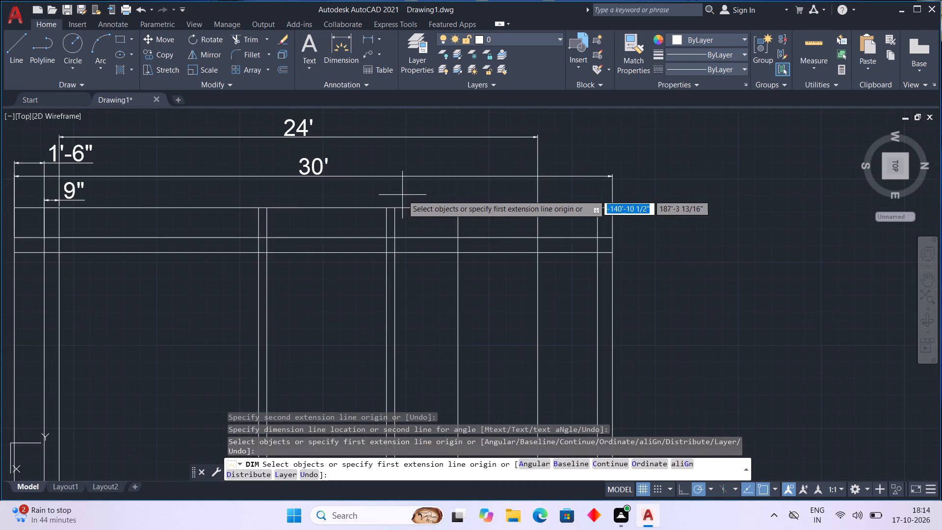
middle_click_drag(434, 202, 476, 166)
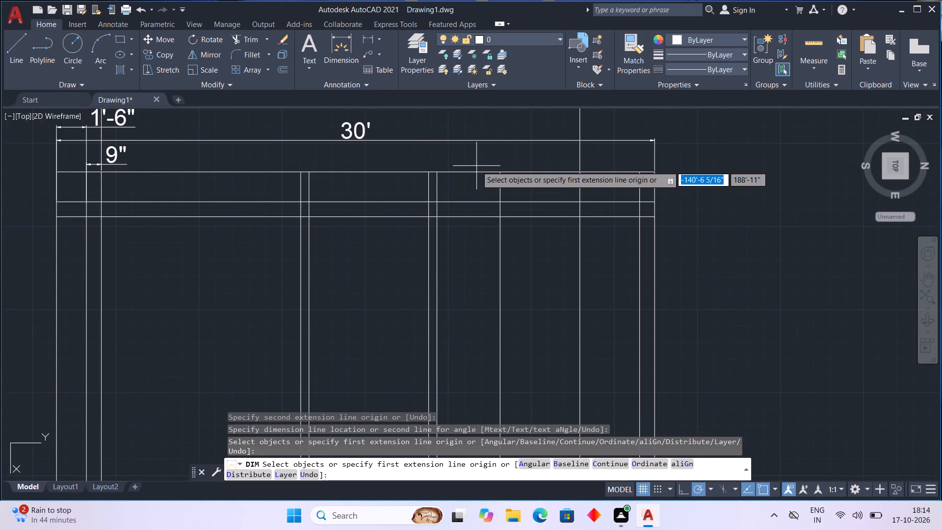
middle_click_drag(477, 165, 477, 175)
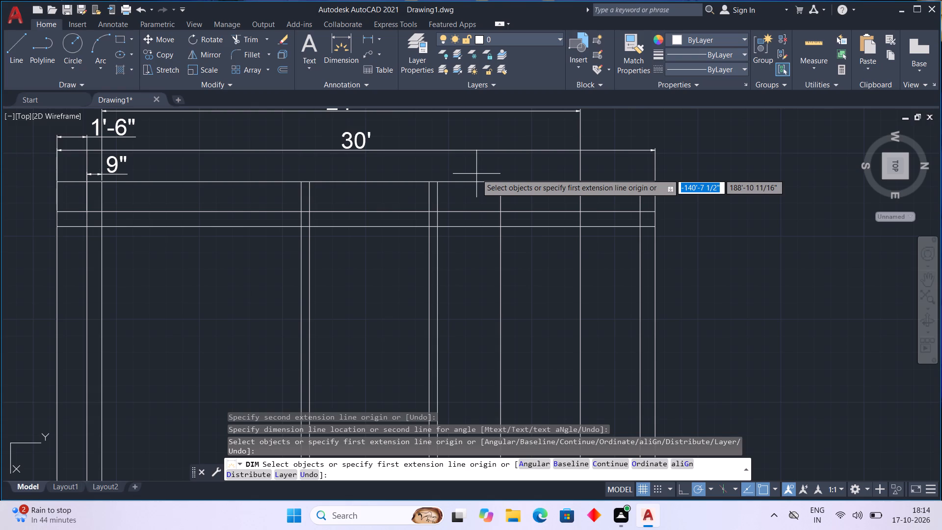
key("space")
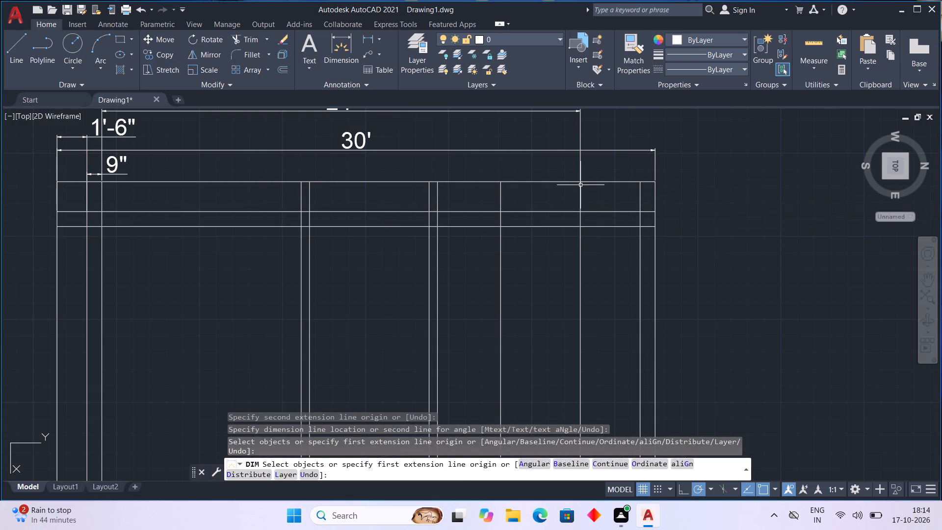
key("space")
left_click(580, 181)
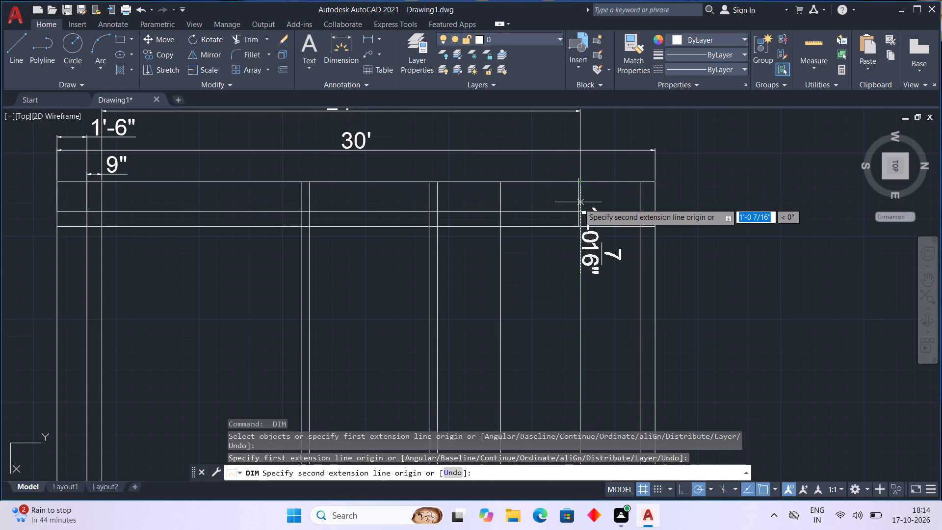
left_click(579, 213)
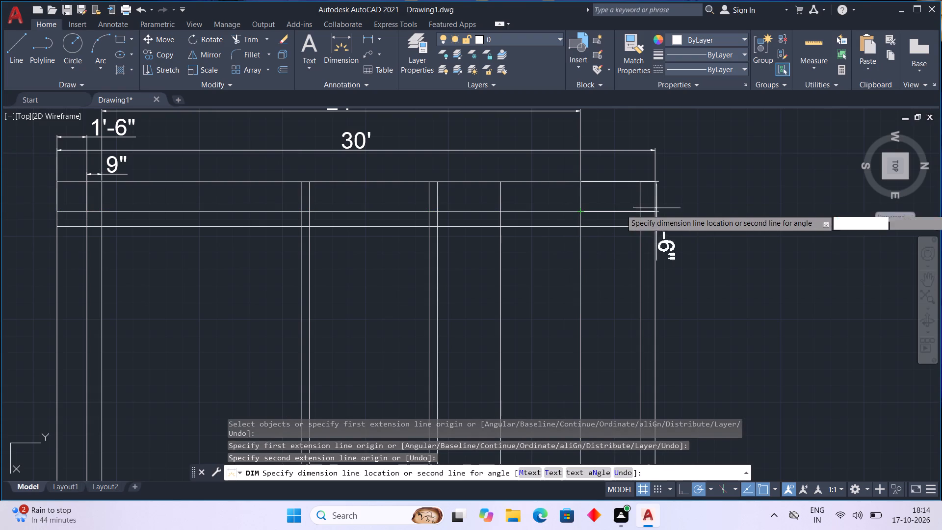
left_click(693, 211)
key("Escape")
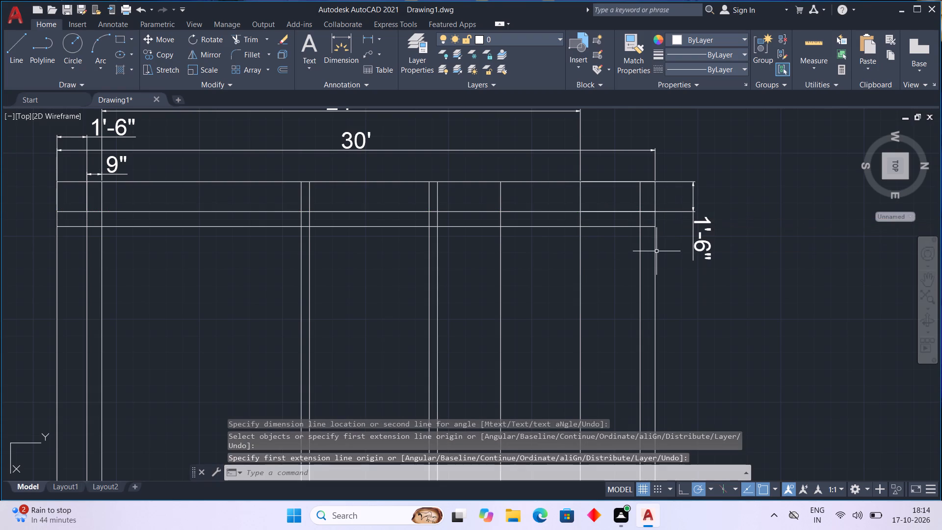
Dimension the clear distance from the south wall's inner line to the first partition, placing it just inside the west wall.
middle_click_drag(656, 251, 680, 216)
middle_click_drag(472, 271, 458, 291)
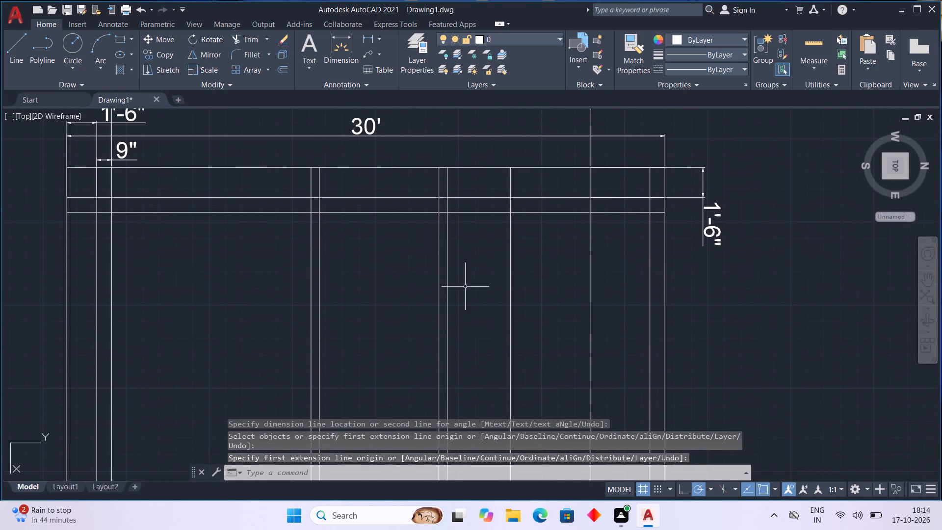
middle_click_drag(466, 287, 471, 274)
key("space")
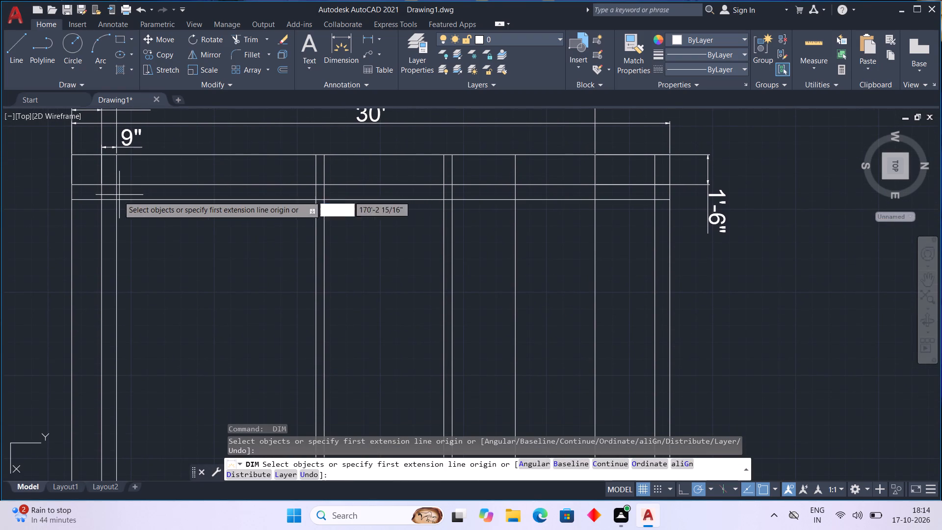
left_click(115, 199)
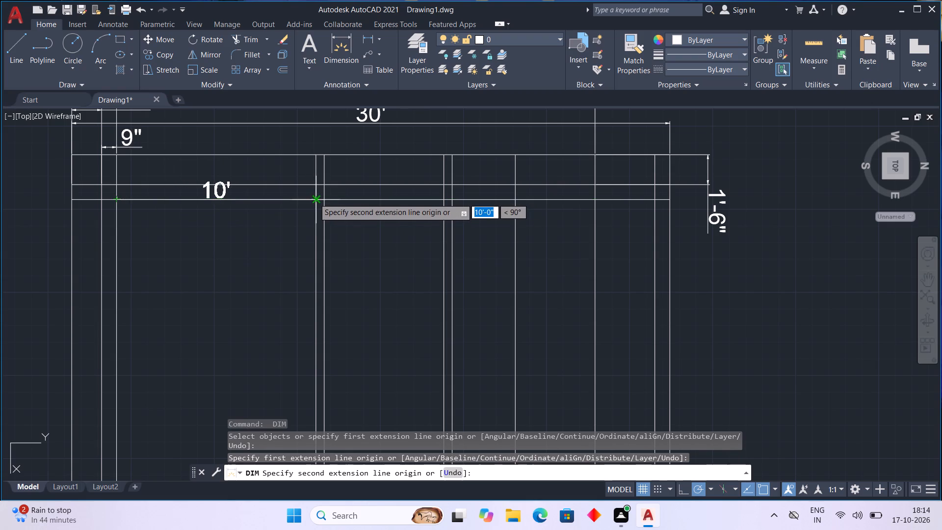
left_click(314, 198)
left_click(314, 212)
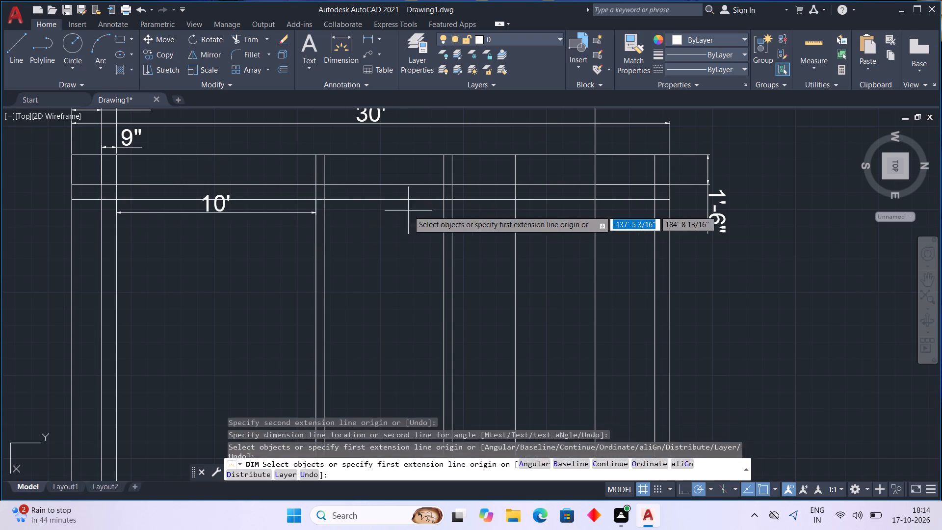
key("space")
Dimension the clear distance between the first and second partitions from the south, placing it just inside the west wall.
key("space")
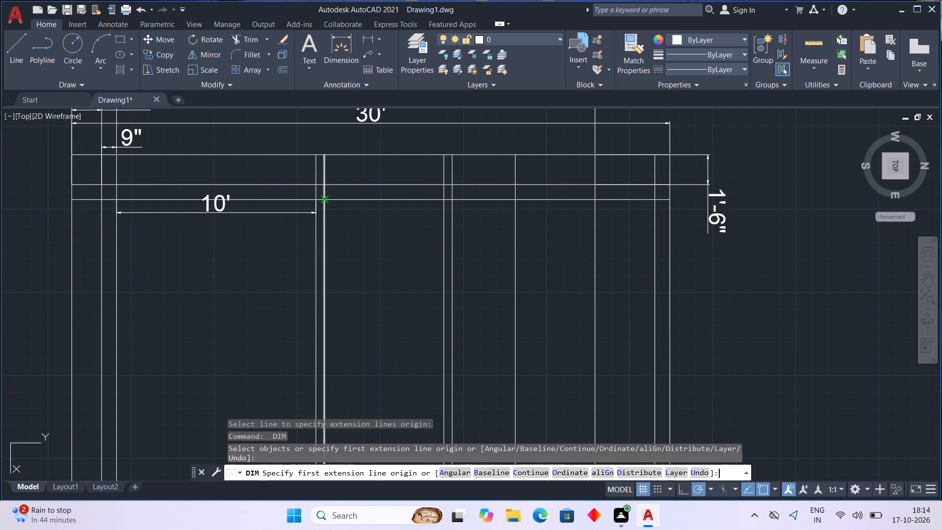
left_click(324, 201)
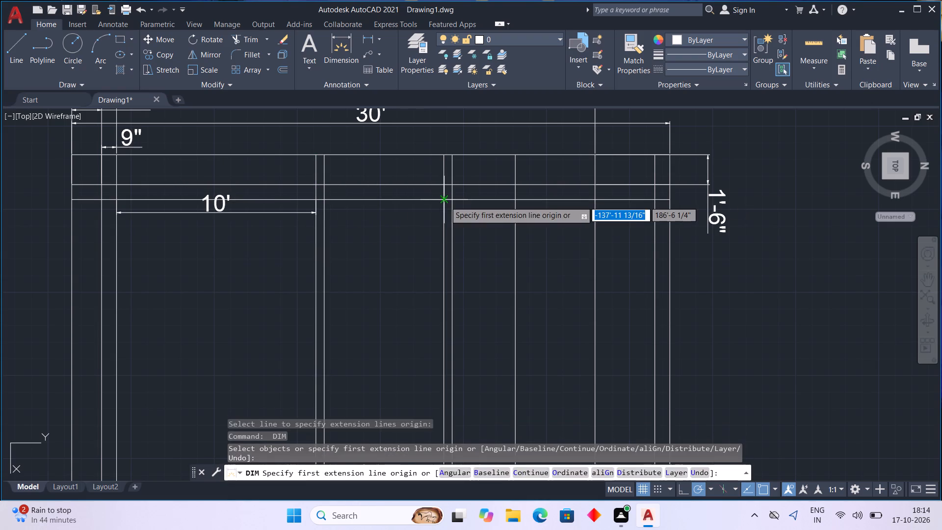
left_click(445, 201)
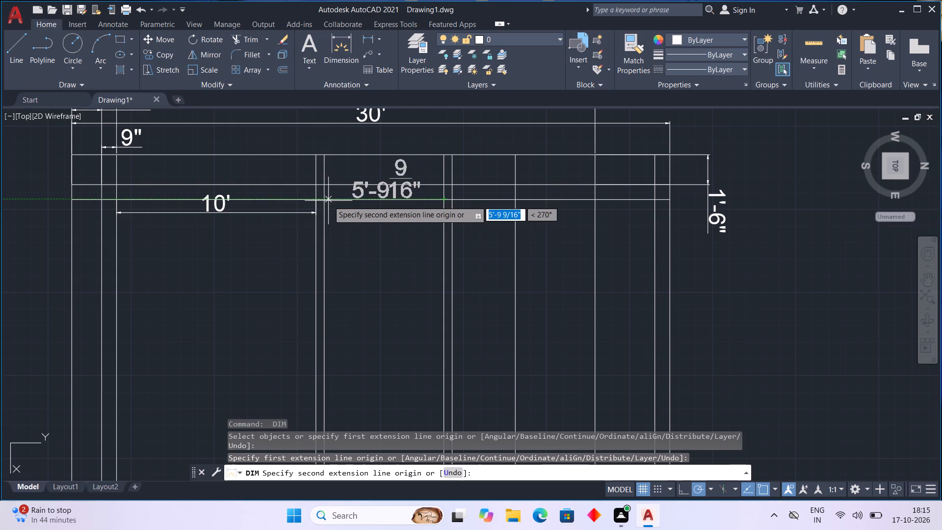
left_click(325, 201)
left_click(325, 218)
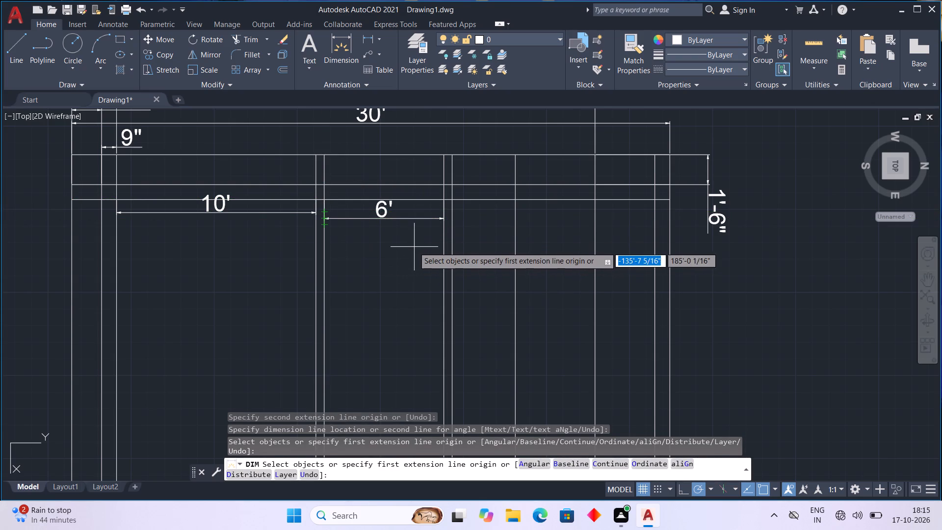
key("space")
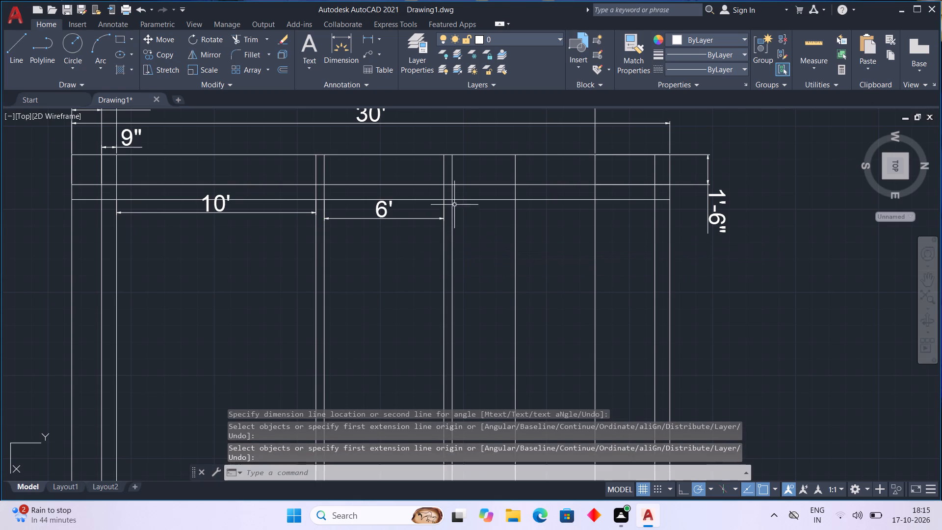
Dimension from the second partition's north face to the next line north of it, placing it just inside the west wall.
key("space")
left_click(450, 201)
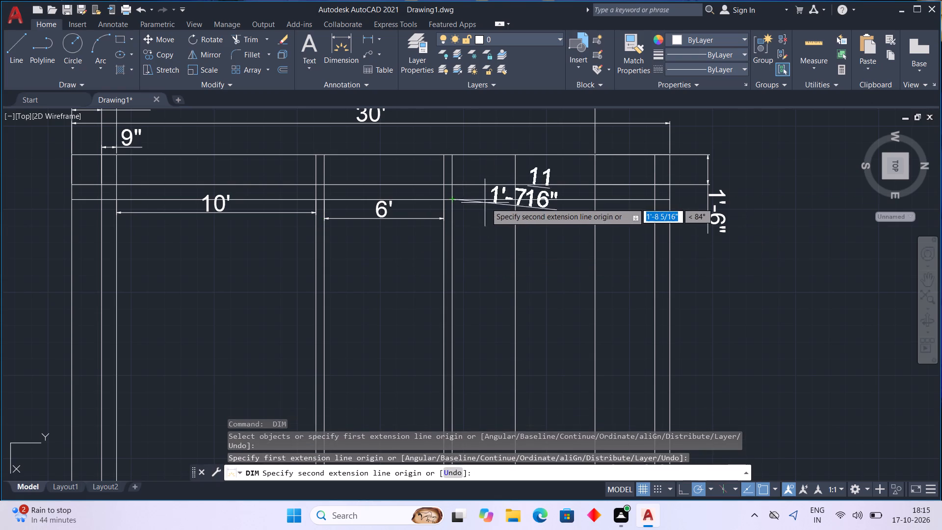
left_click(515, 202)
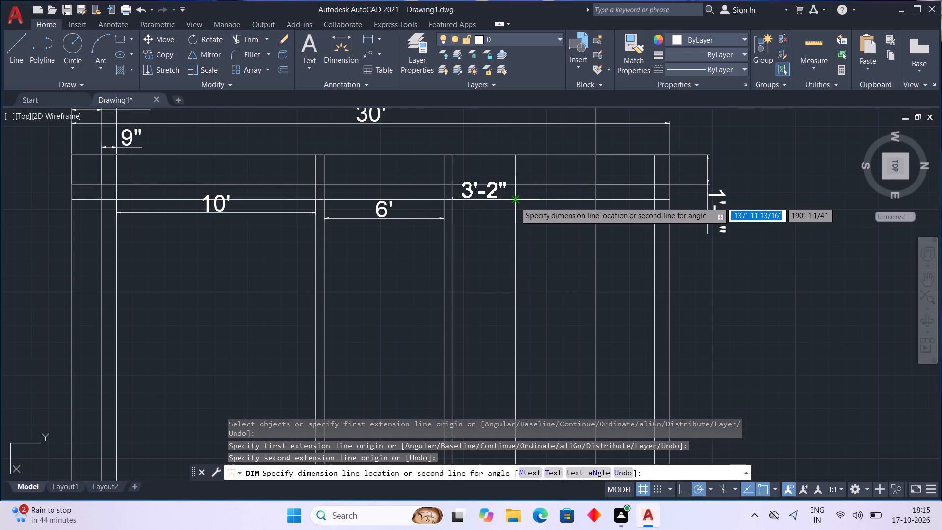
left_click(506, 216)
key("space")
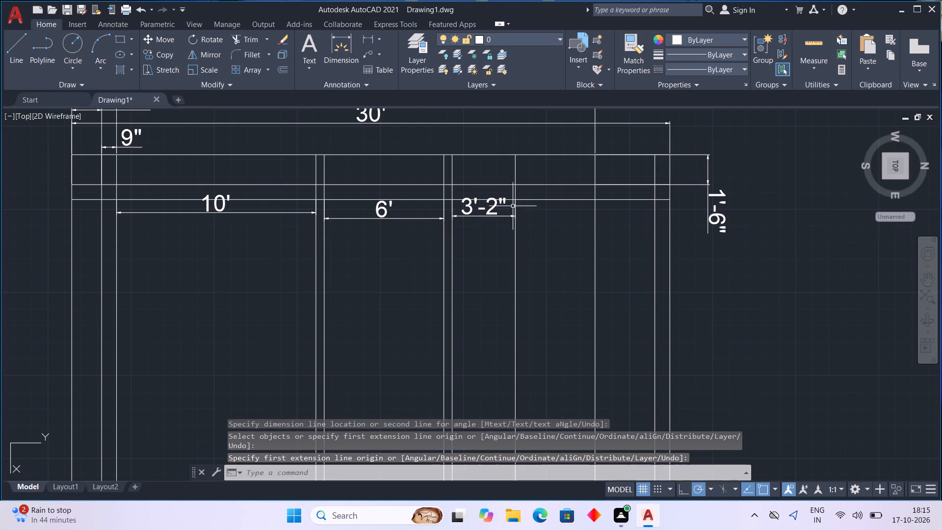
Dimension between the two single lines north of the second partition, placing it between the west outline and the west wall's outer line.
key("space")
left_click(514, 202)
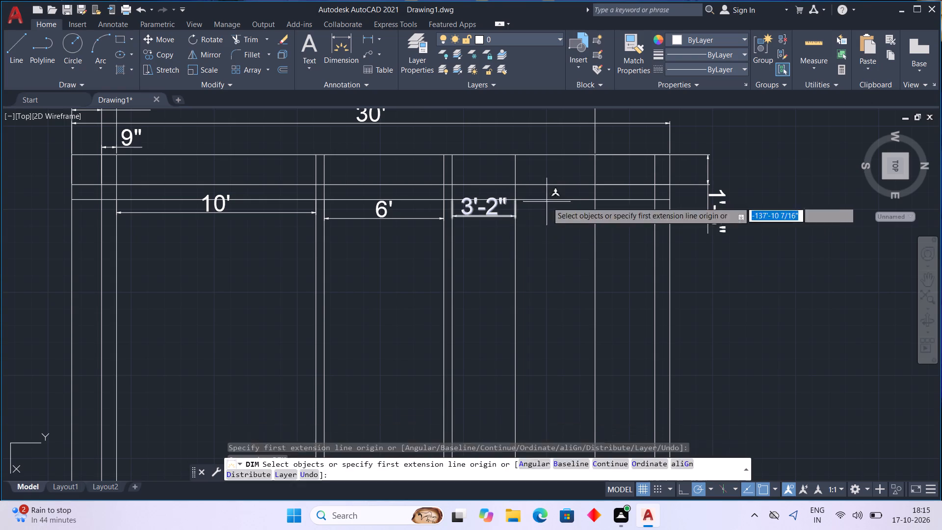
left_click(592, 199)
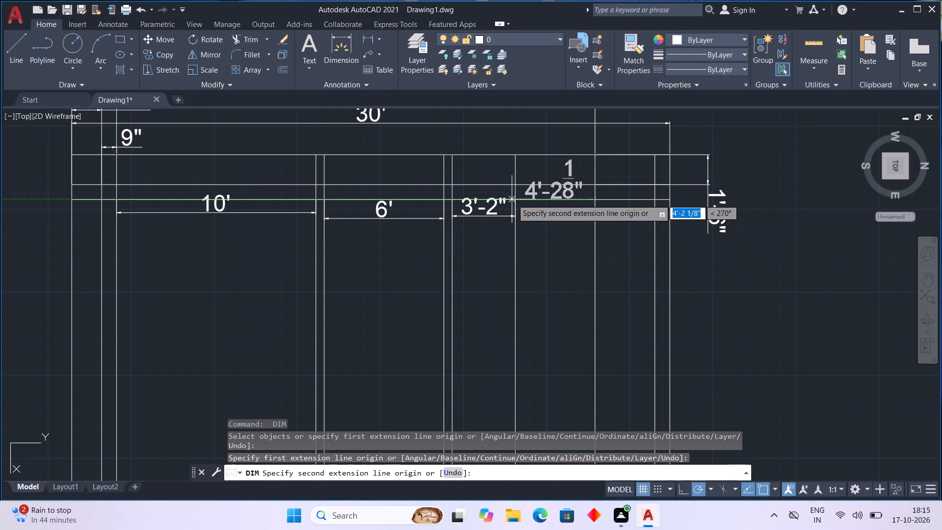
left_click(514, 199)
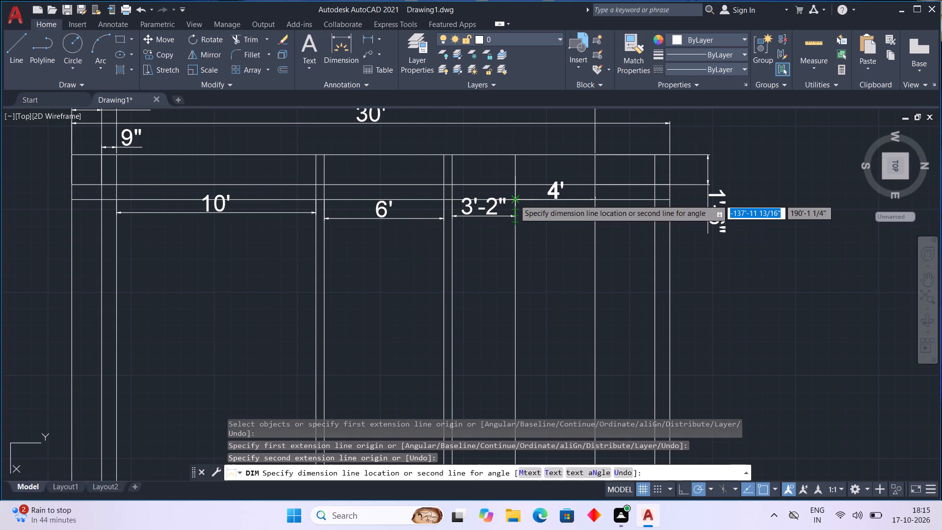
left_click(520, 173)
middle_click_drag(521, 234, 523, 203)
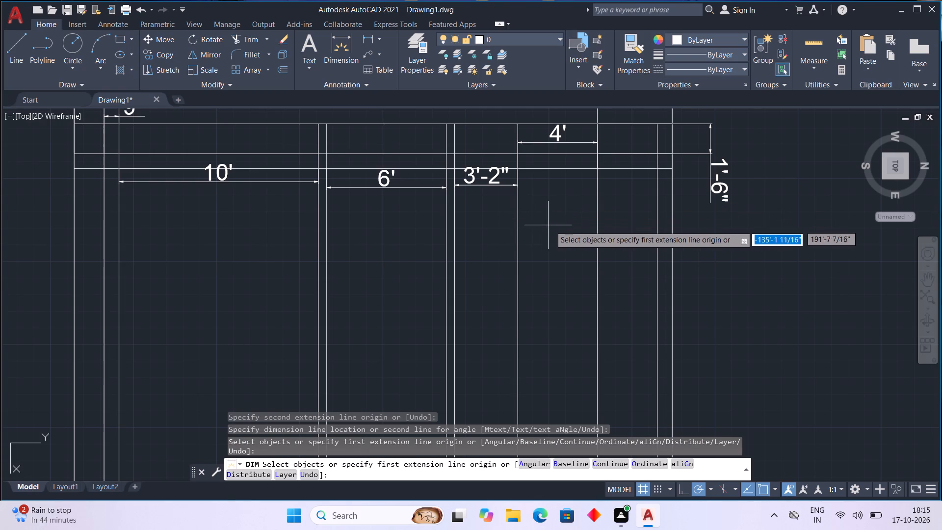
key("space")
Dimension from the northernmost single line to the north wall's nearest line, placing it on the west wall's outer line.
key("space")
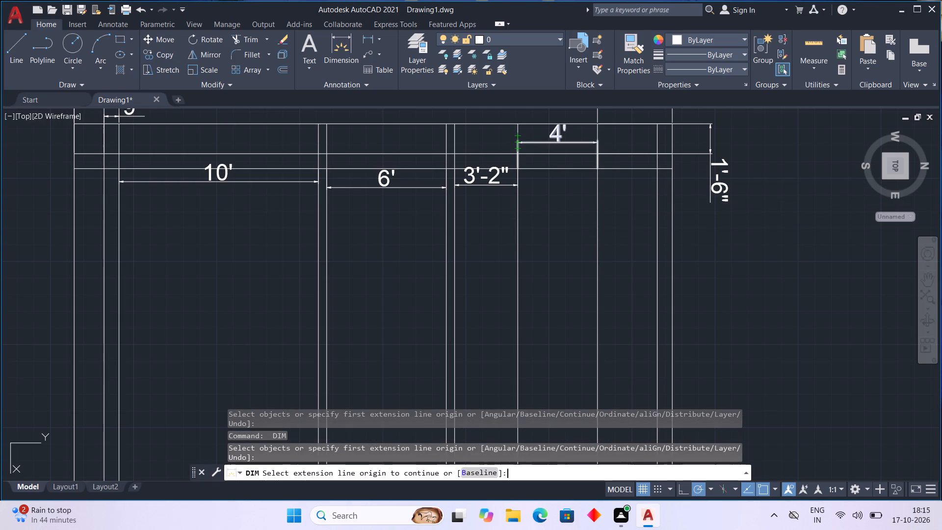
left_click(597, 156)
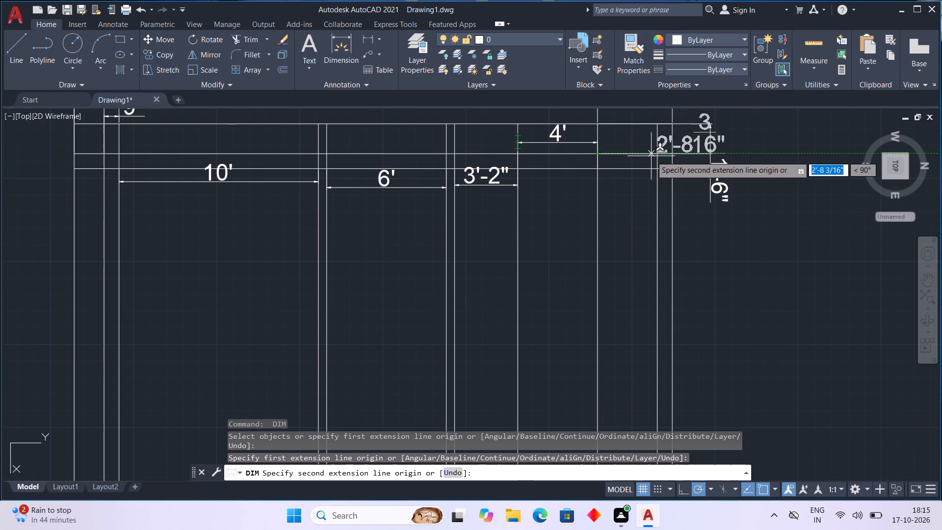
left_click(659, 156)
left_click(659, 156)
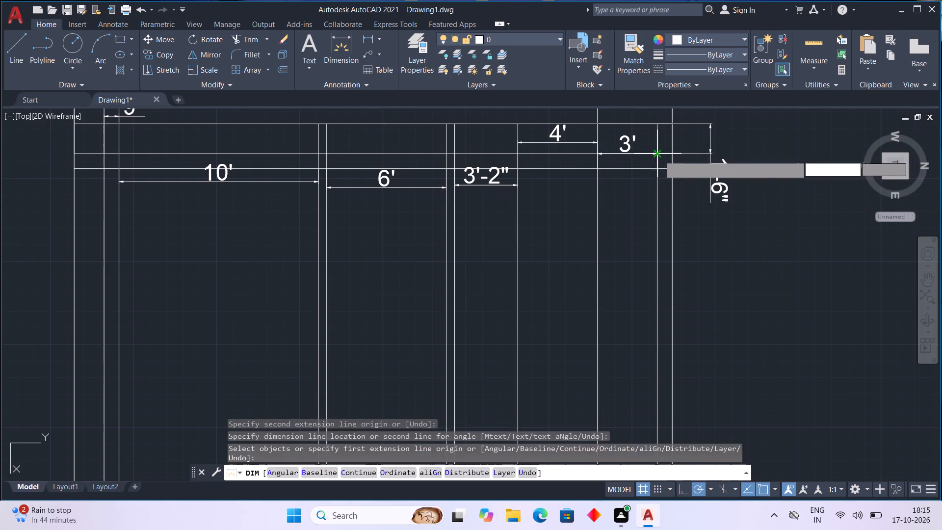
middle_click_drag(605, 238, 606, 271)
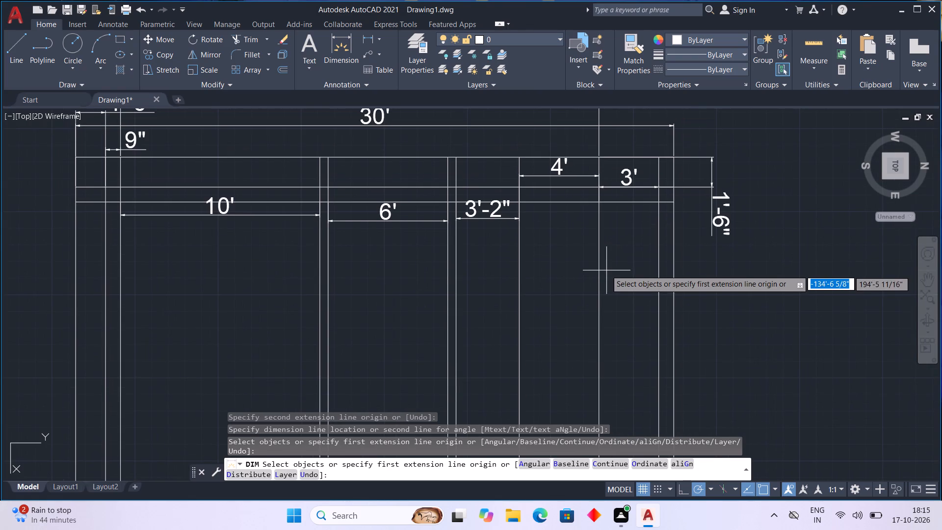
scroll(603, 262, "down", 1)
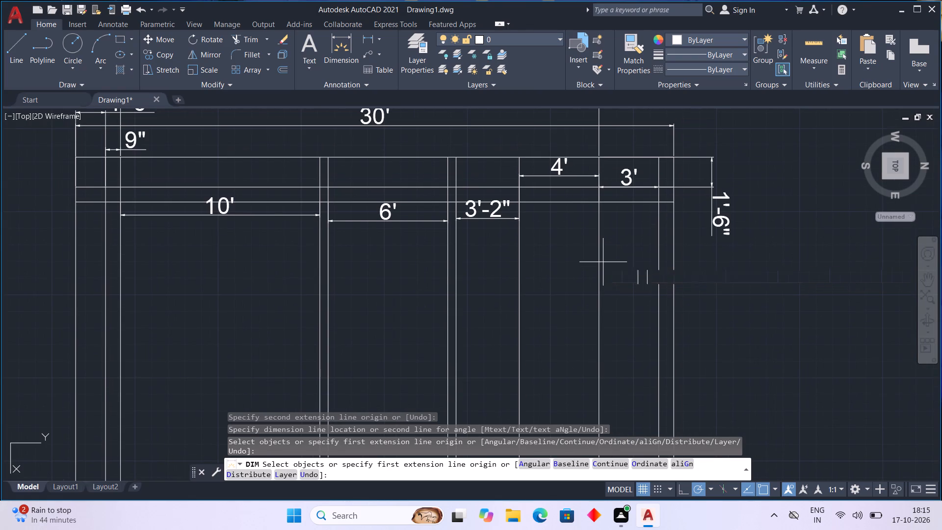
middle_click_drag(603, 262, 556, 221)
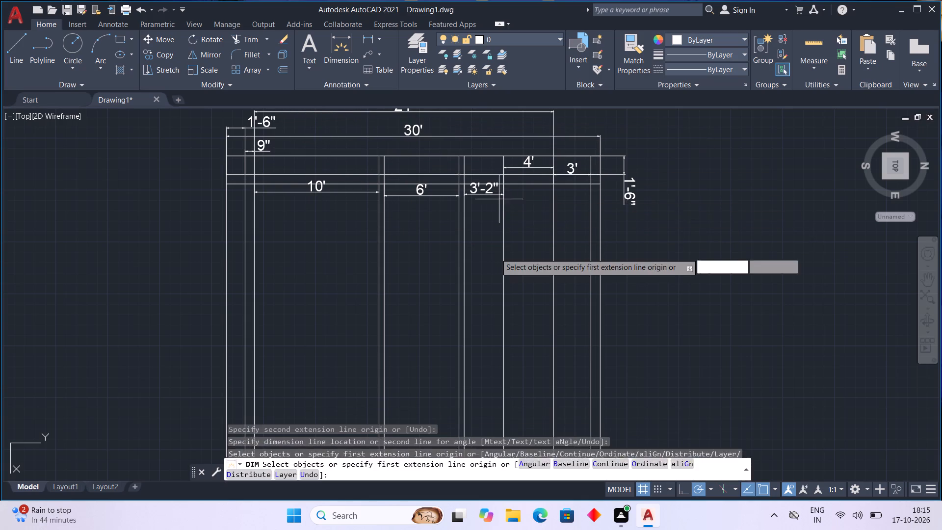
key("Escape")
Erase the 4', 3', 3'-2" and 6' spacing dimensions along the west wall and the 1'-6" setback dimension outside the north side.
left_click(526, 167)
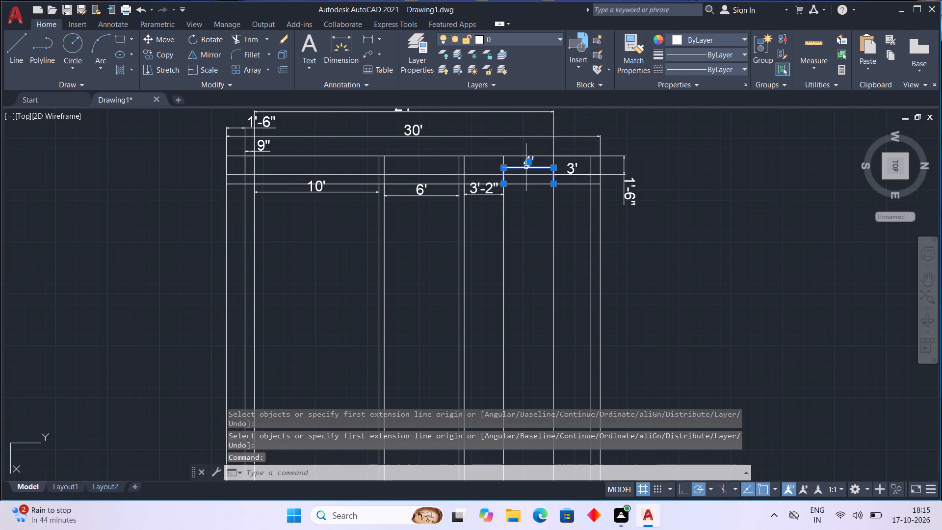
key("Delete")
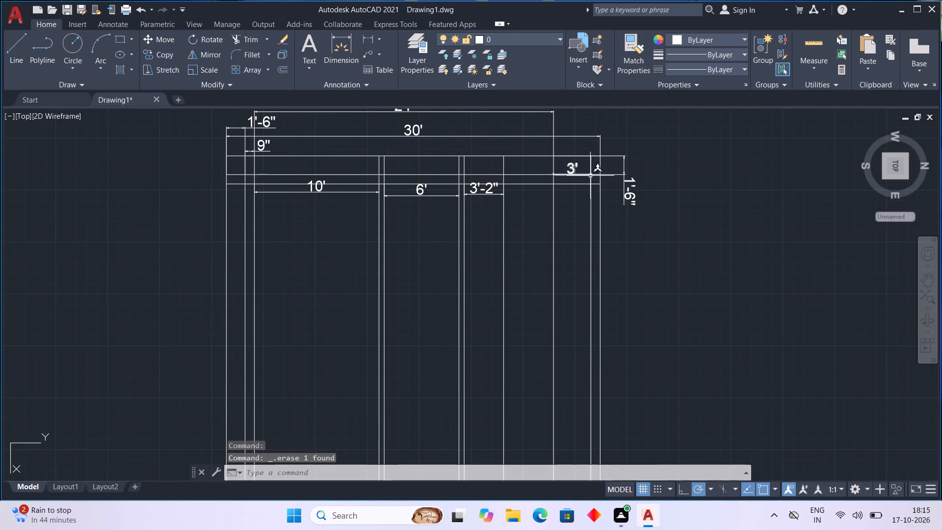
left_click(567, 175)
key("Delete")
left_click(634, 184)
key("Delete")
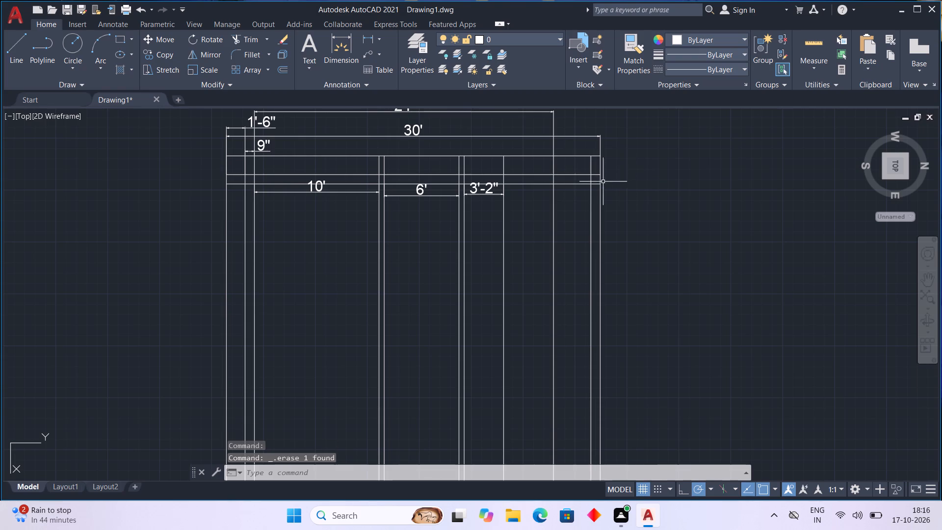
left_click(474, 187)
key("Delete")
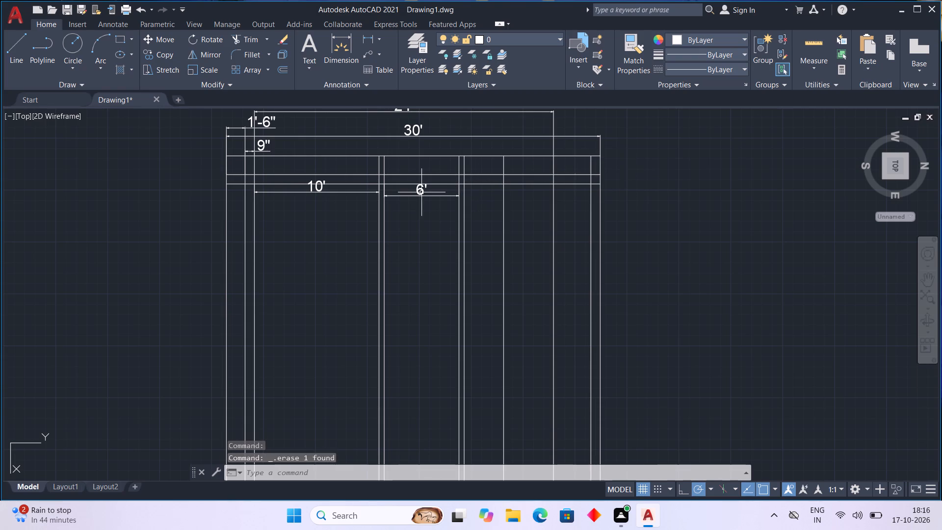
left_click(421, 192)
key("Delete")
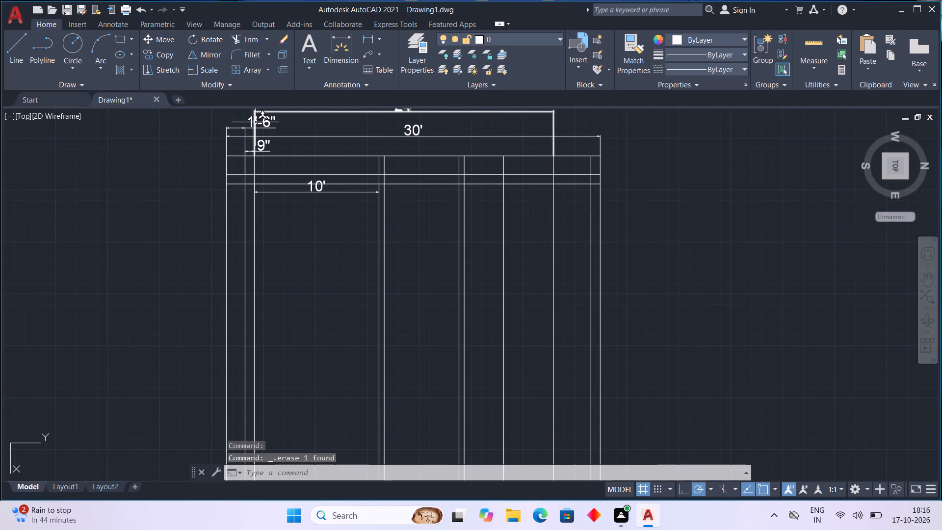
Erase the 24', 1'-6", 9" and 30' dimensions outside the west side and the 10' dimension inside the west wall.
left_click(255, 122)
key("Delete")
key("Delete")
middle_click_drag(303, 181, 297, 237)
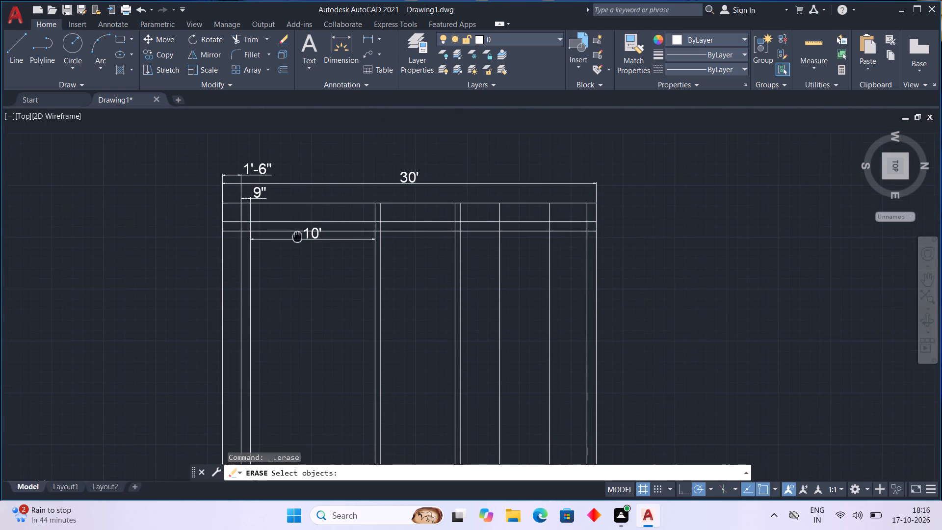
middle_click_drag(297, 237, 297, 237)
key("Delete")
left_click(260, 175)
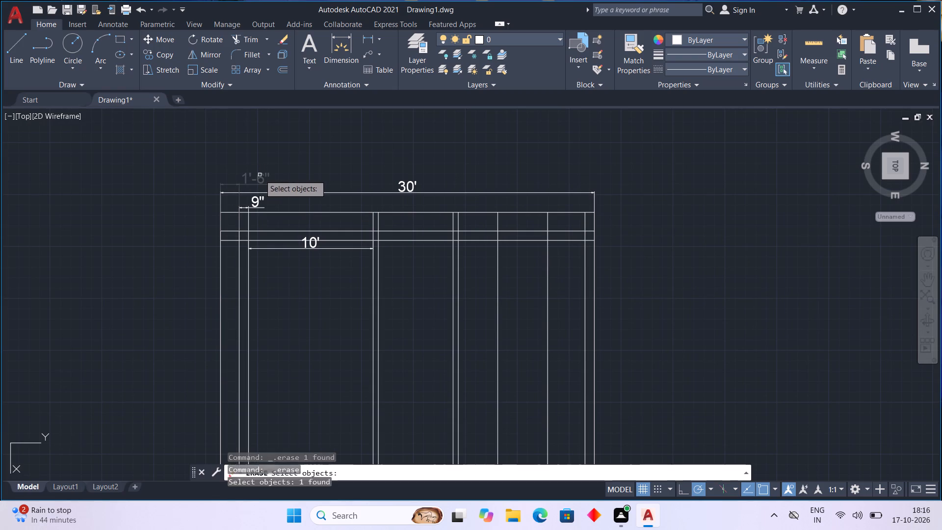
key("Delete")
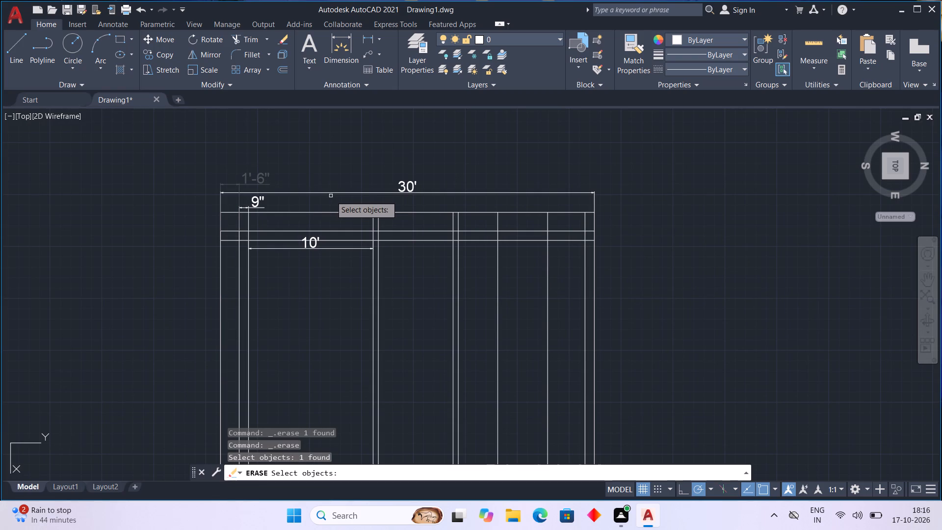
key("Escape")
key("Escape")
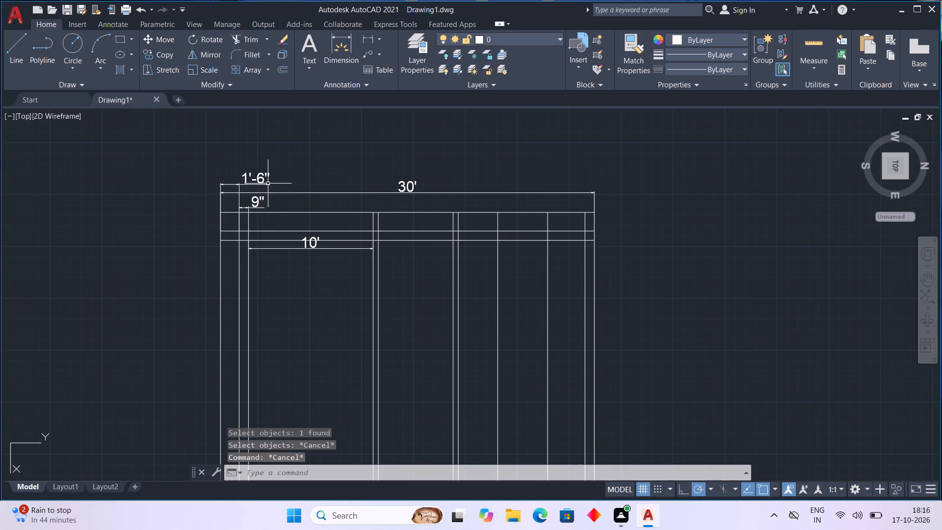
left_click(260, 176)
key("Delete")
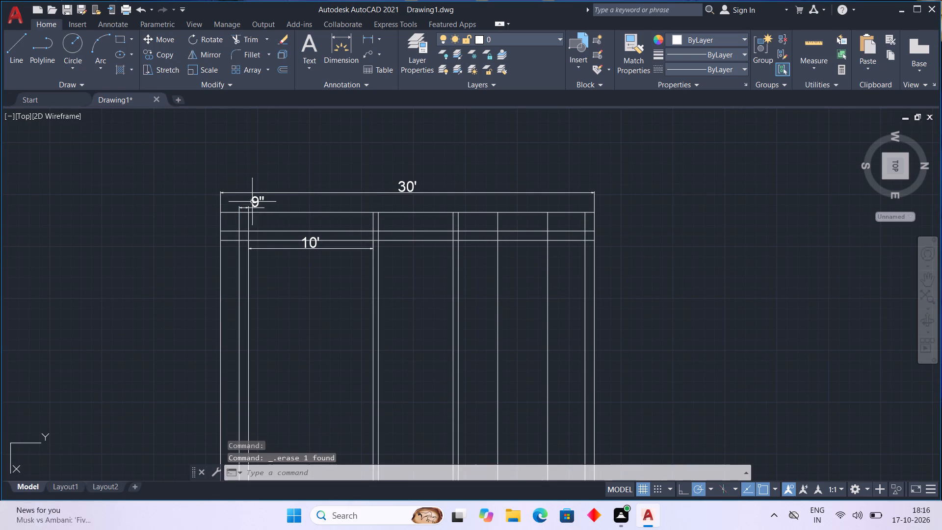
left_click(256, 201)
key("Delete")
left_click(306, 249)
key("Delete")
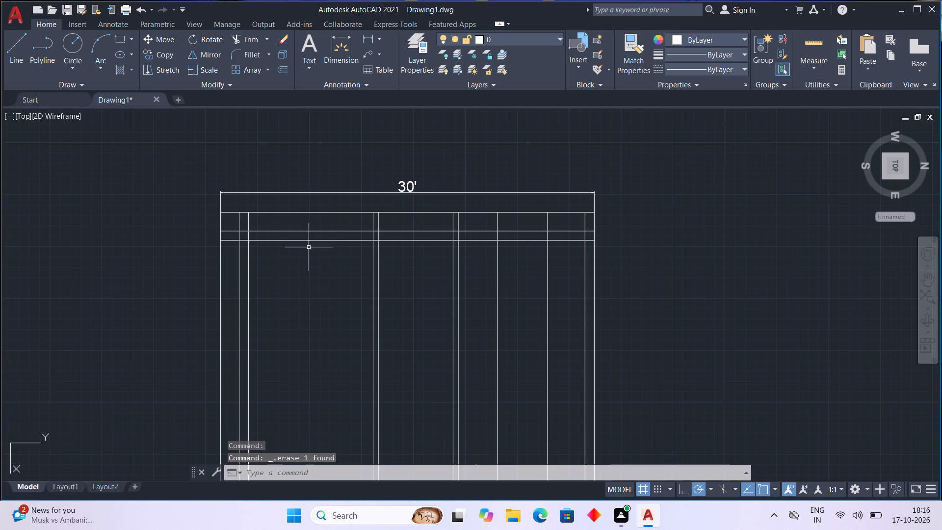
left_click(397, 189)
key("Delete")
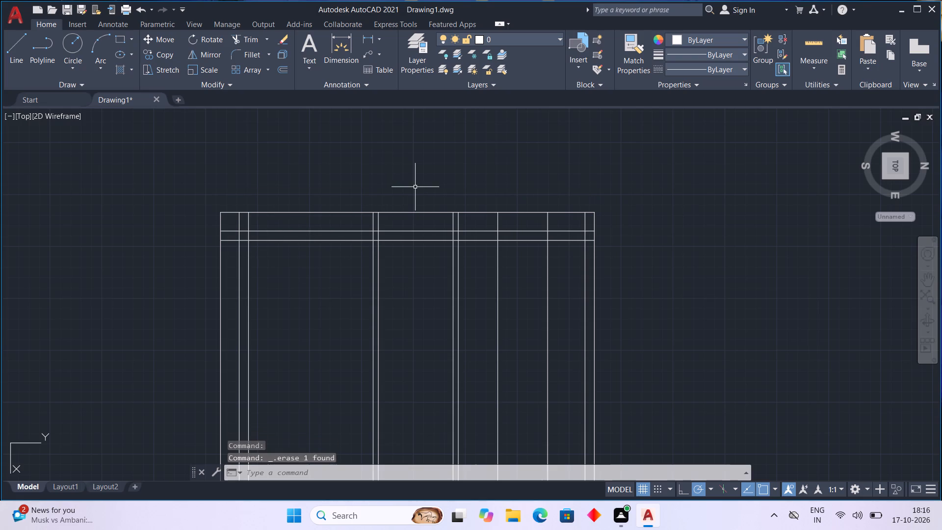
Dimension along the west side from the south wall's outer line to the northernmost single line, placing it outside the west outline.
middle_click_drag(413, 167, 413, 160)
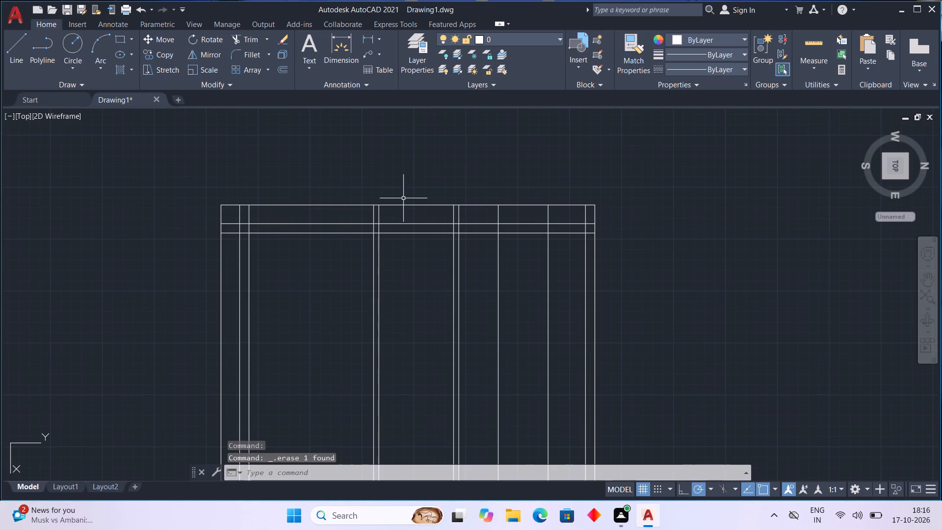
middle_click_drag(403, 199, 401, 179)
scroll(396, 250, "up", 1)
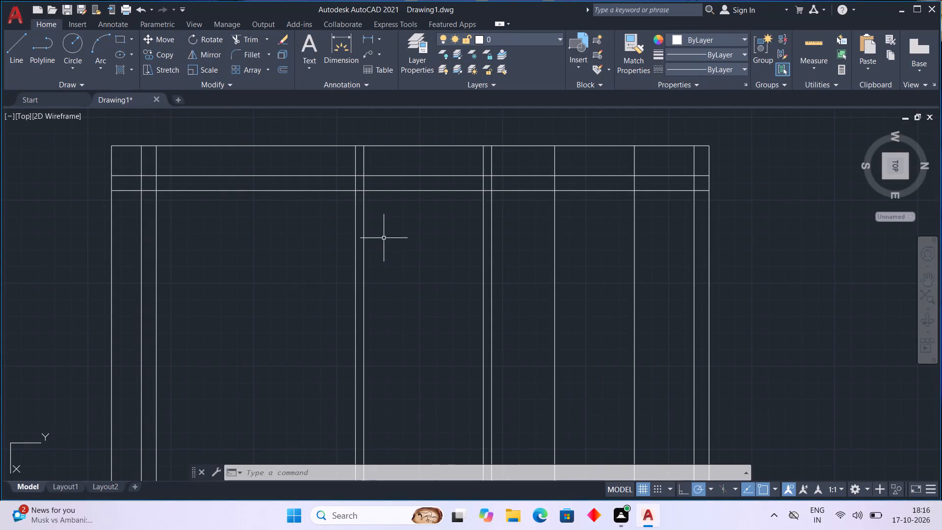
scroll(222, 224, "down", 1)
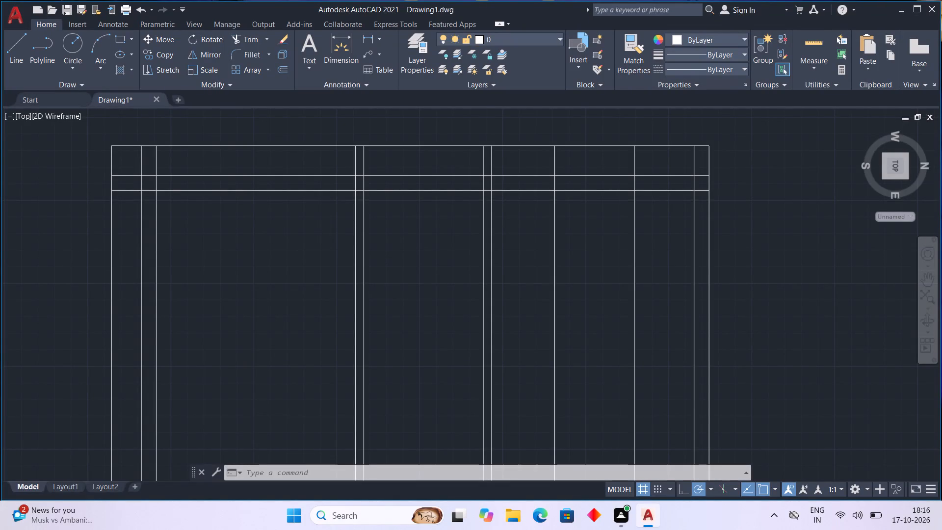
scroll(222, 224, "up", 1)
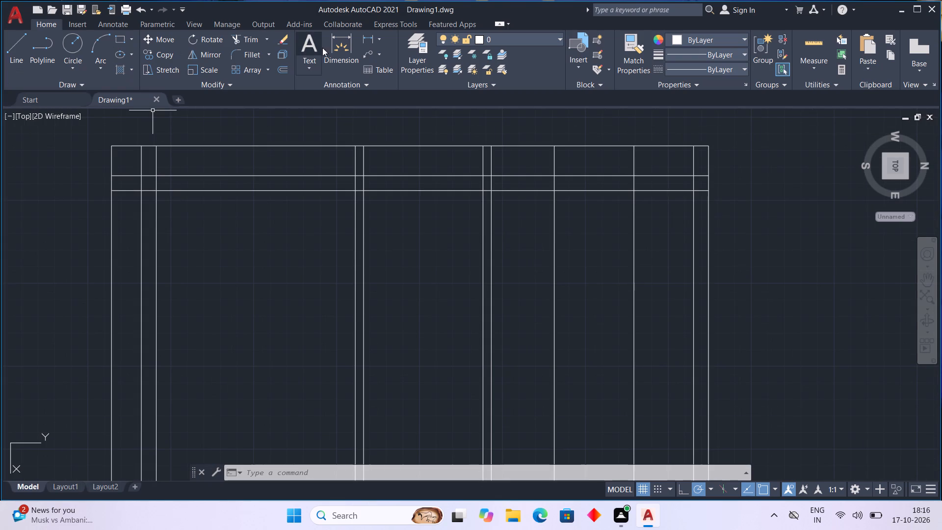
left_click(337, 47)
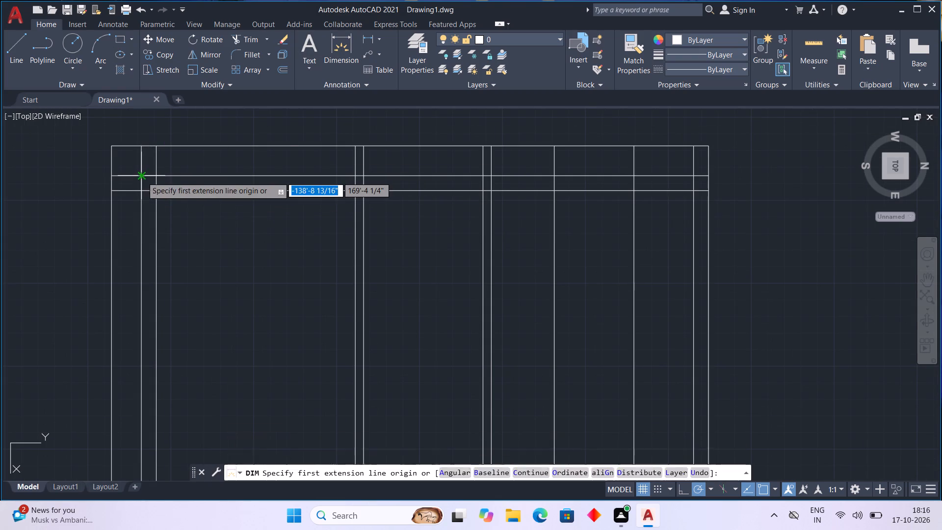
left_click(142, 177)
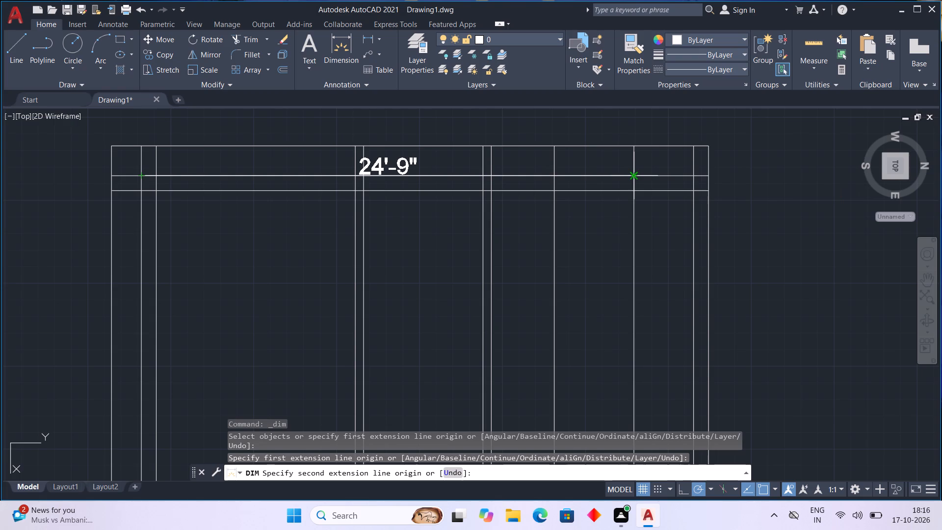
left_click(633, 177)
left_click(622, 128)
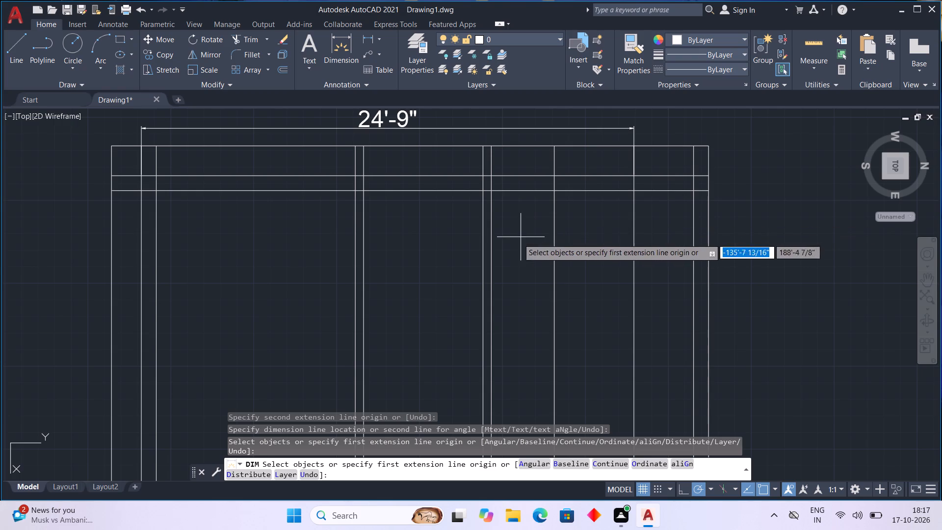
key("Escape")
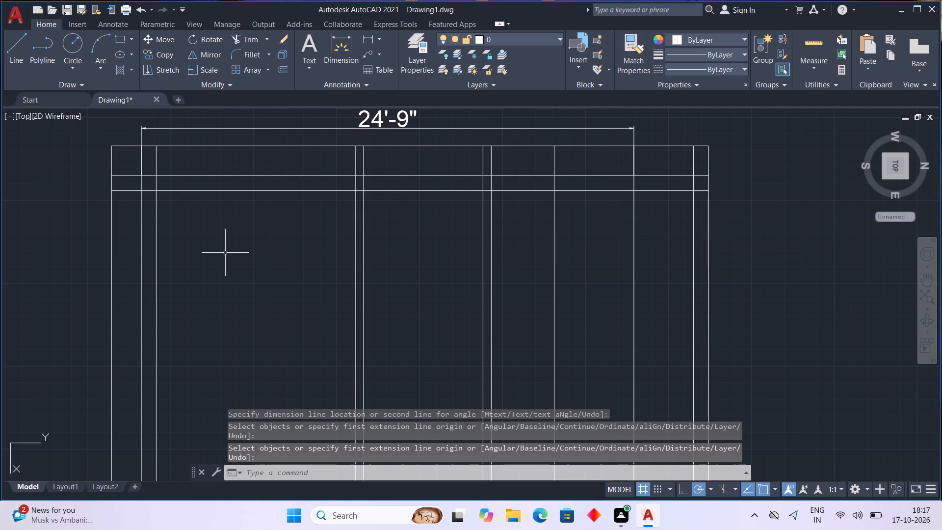
Trim the west wall lines south of the south wall's outer line, and the crossing lines west of the west wall's outer line.
middle_click_drag(235, 236, 245, 214)
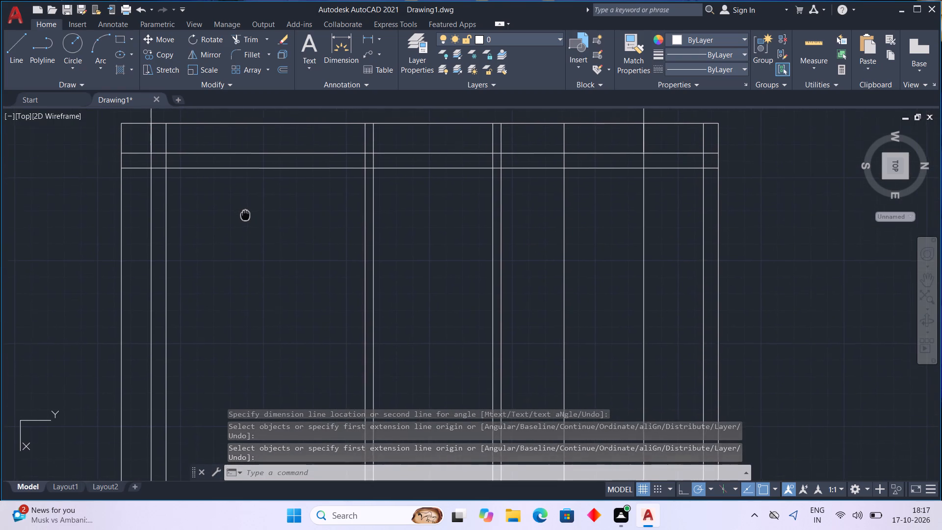
middle_click_drag(245, 214, 243, 216)
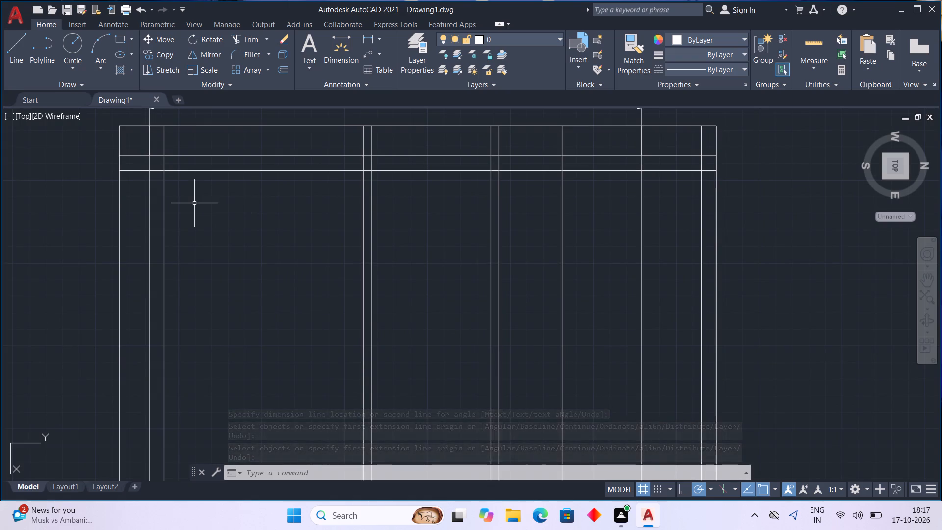
left_click(230, 41)
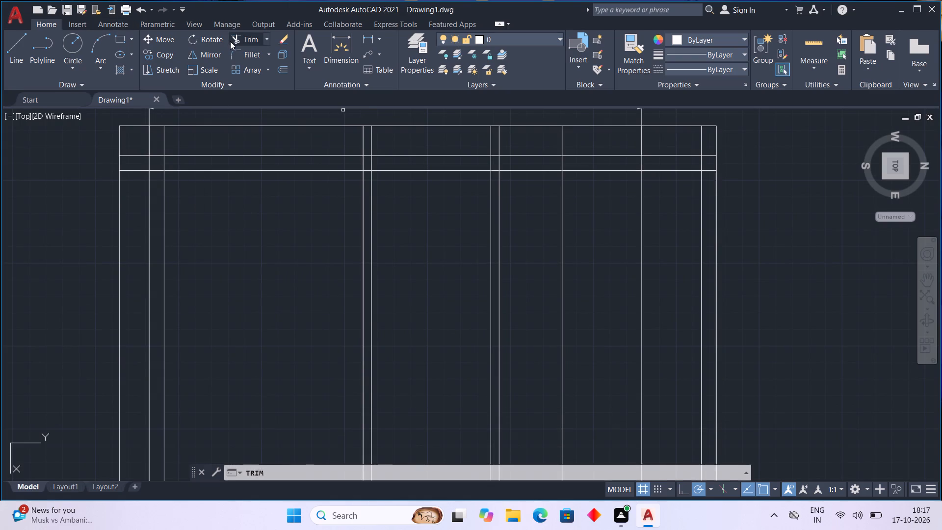
left_click(136, 139)
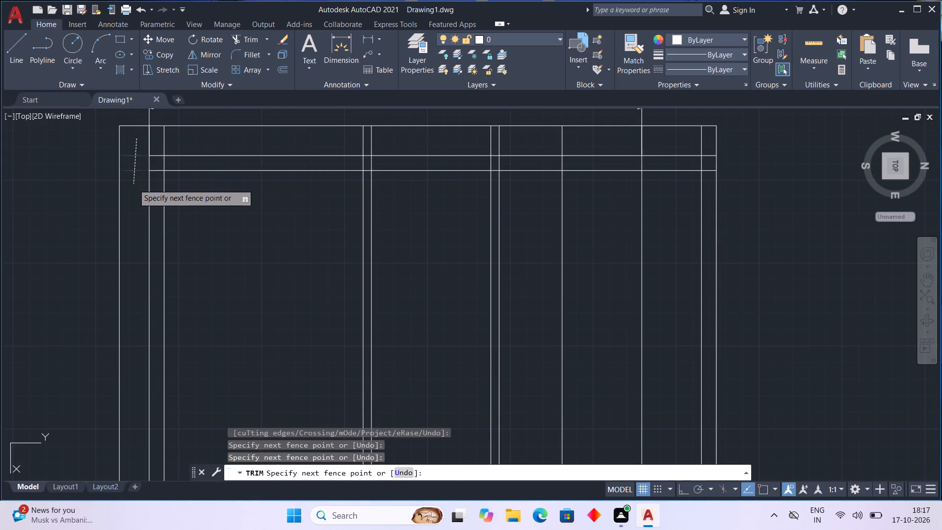
left_click(133, 184)
left_click_drag(134, 131, 143, 131)
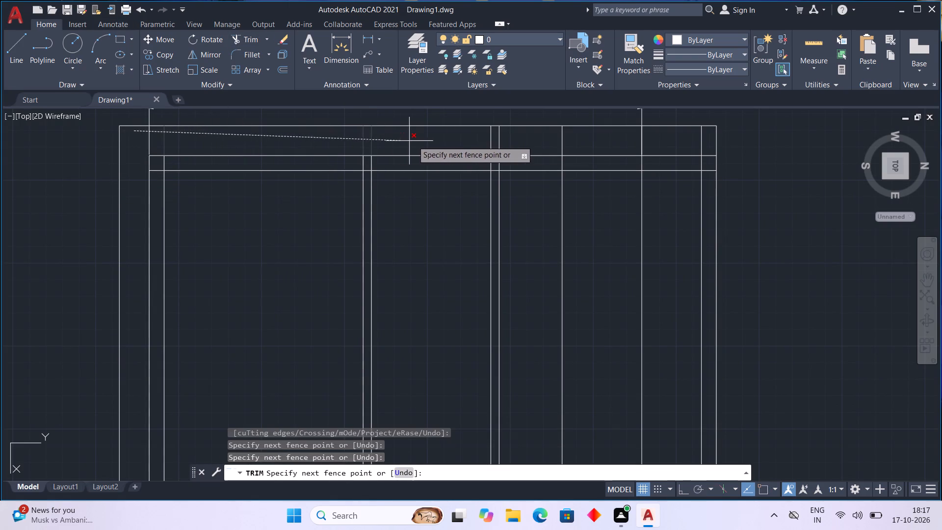
left_click(645, 141)
left_click_drag(646, 141, 612, 142)
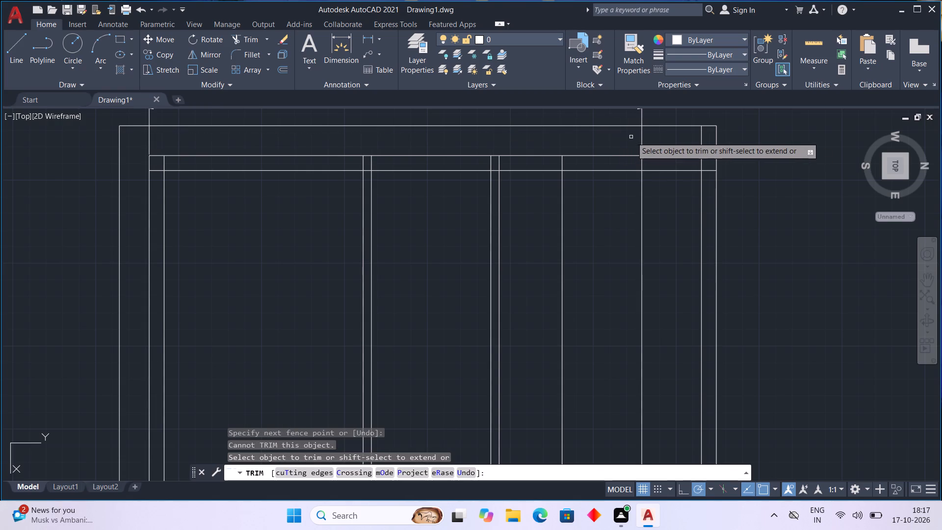
Trim the two west wall lines between the northernmost single line and the north wall.
middle_click_drag(629, 138, 617, 195)
left_click_drag(654, 193, 649, 248)
left_click(648, 248)
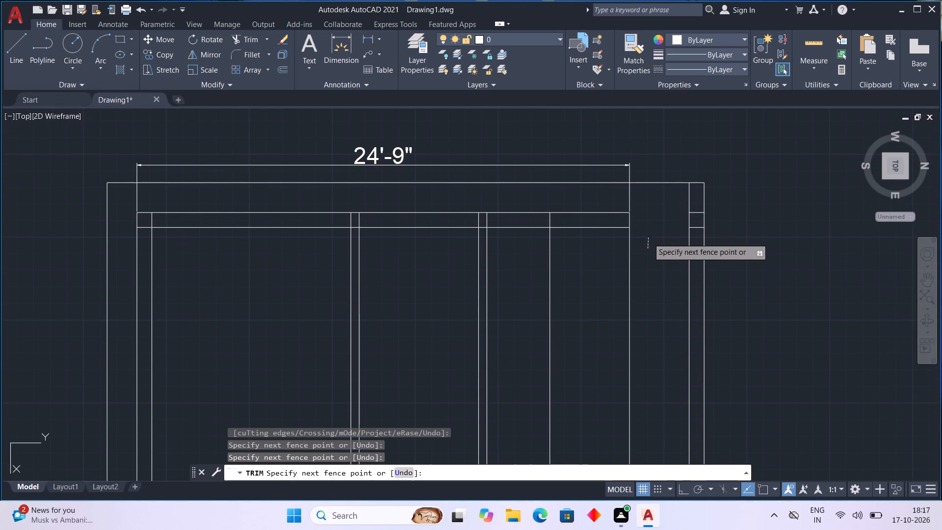
left_click(648, 238)
middle_click(639, 176)
key("Escape")
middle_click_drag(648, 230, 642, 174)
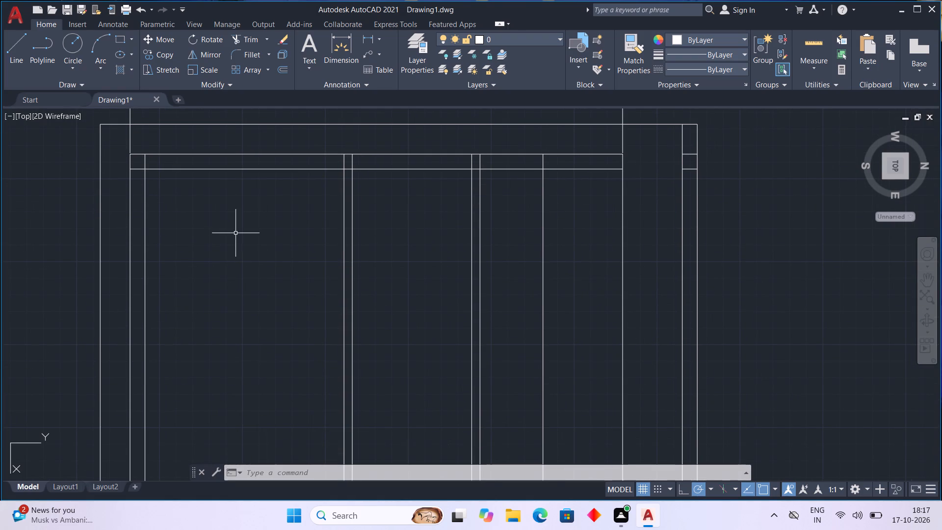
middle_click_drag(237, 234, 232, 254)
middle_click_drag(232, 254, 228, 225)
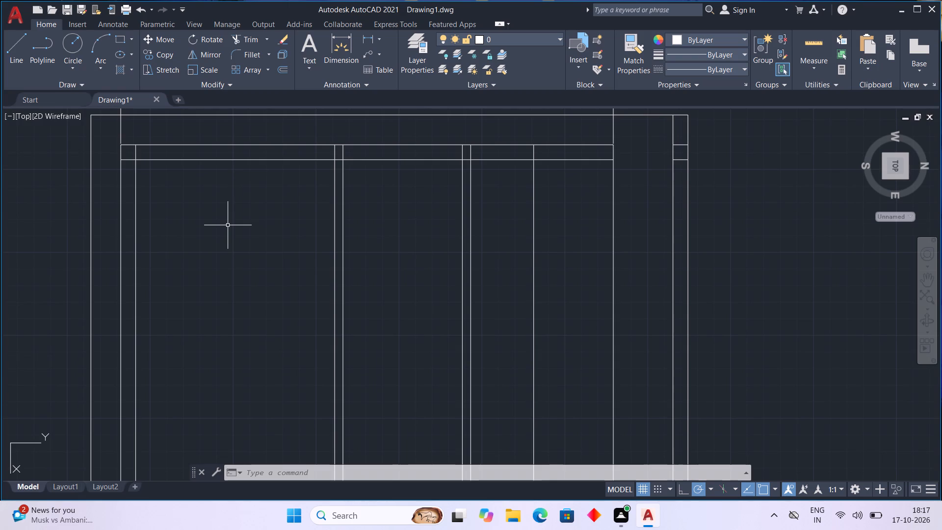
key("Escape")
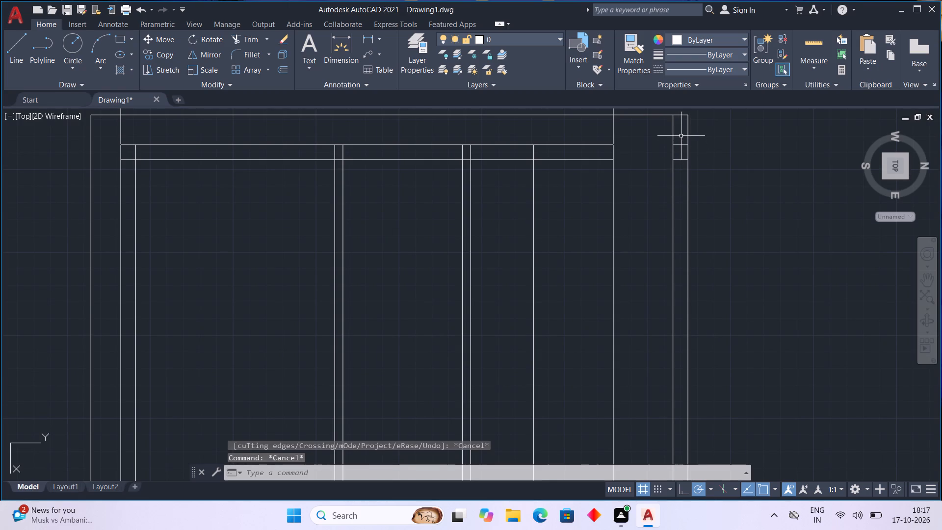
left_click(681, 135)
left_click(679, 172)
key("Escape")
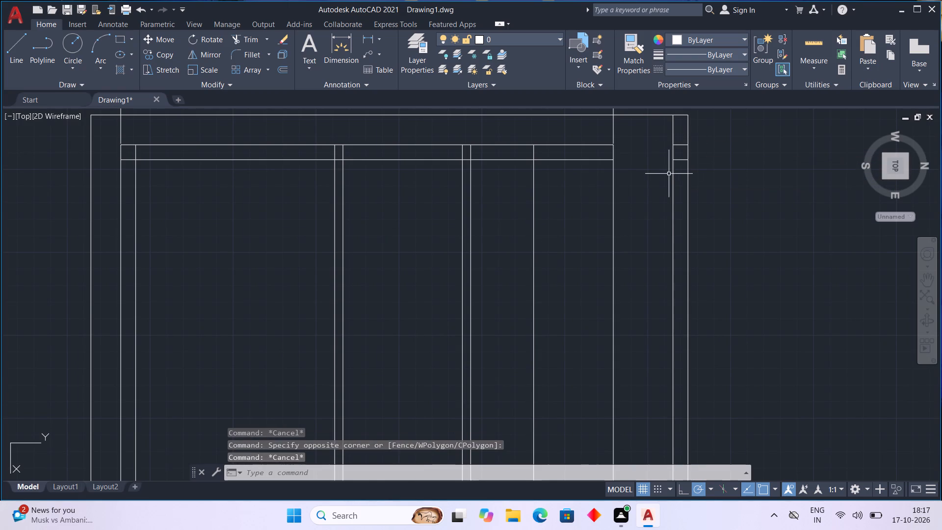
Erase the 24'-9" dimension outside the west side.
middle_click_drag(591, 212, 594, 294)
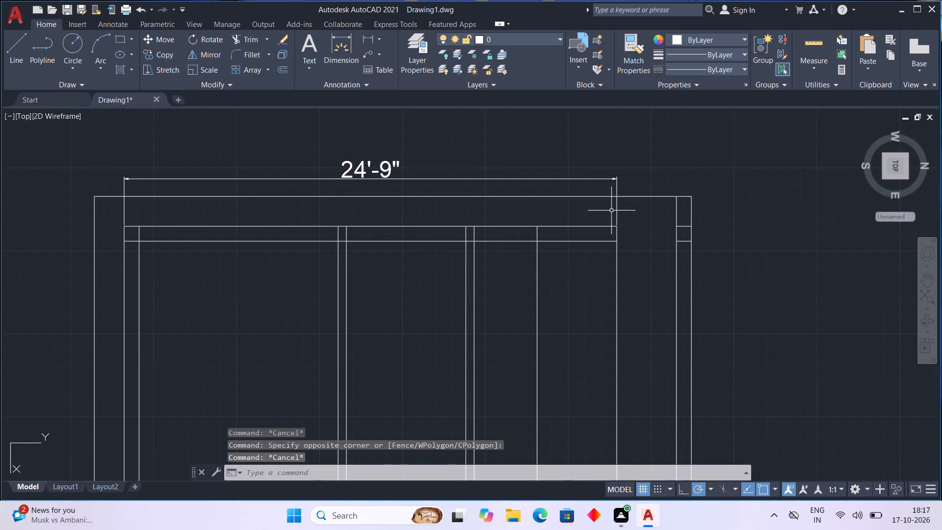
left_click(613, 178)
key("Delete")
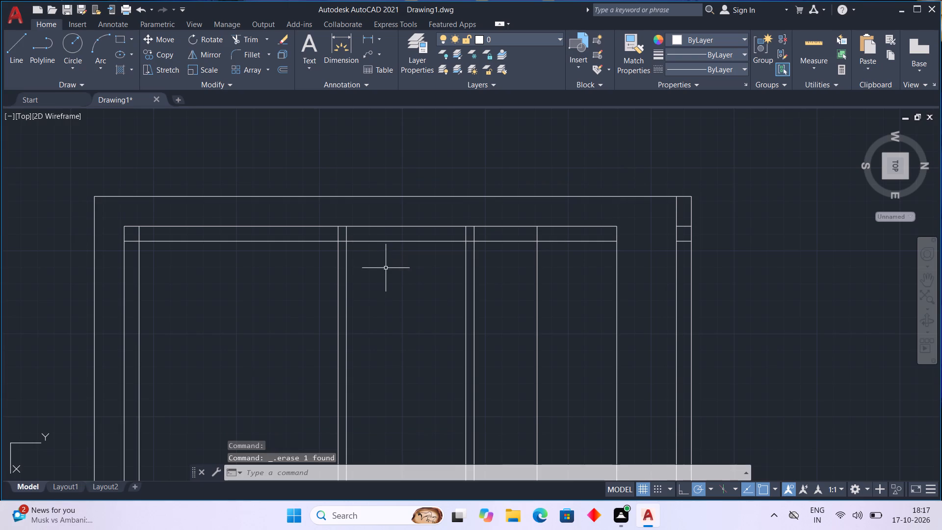
Form a 5" partition east of the west wall by offsetting the wall's inner line 10' east and the new line 5" further east.
middle_click_drag(389, 269, 395, 227)
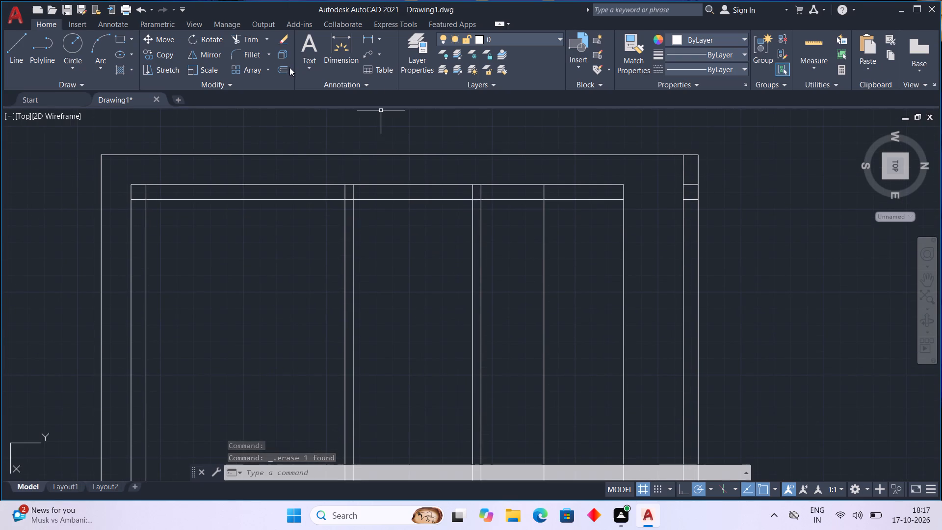
left_click(284, 70)
key("space")
left_click(392, 198)
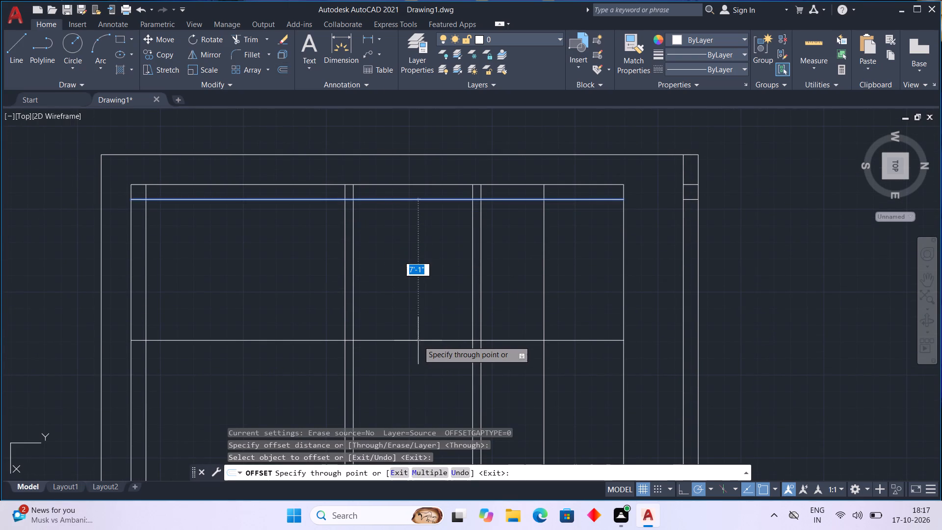
type("10'")
key("Return")
scroll(418, 341, "down", 1)
middle_click_drag(418, 341, 419, 341)
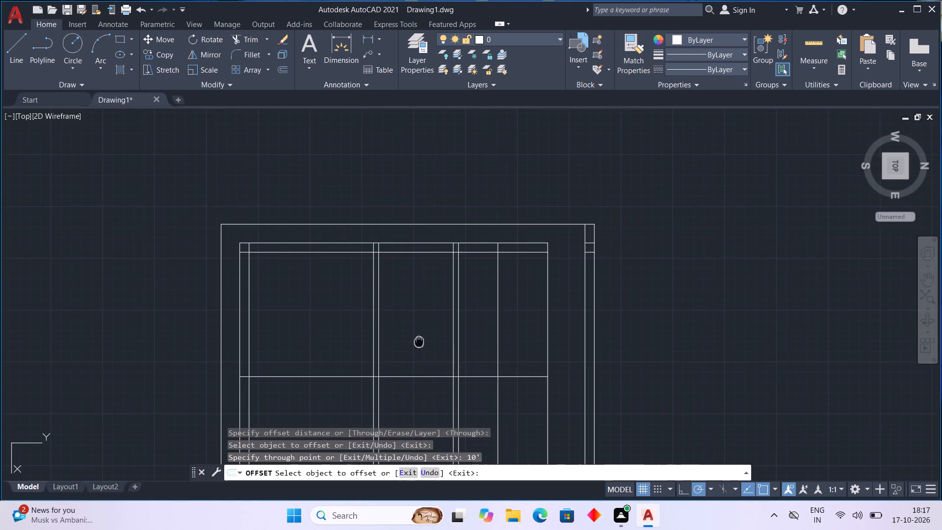
middle_click_drag(419, 341, 404, 204)
middle_click_drag(404, 204, 404, 222)
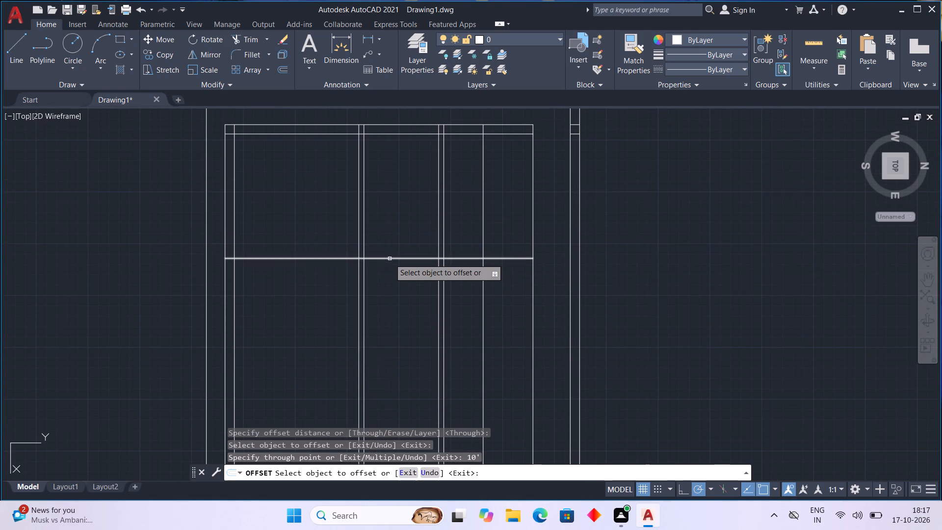
left_click(390, 259)
key("5")
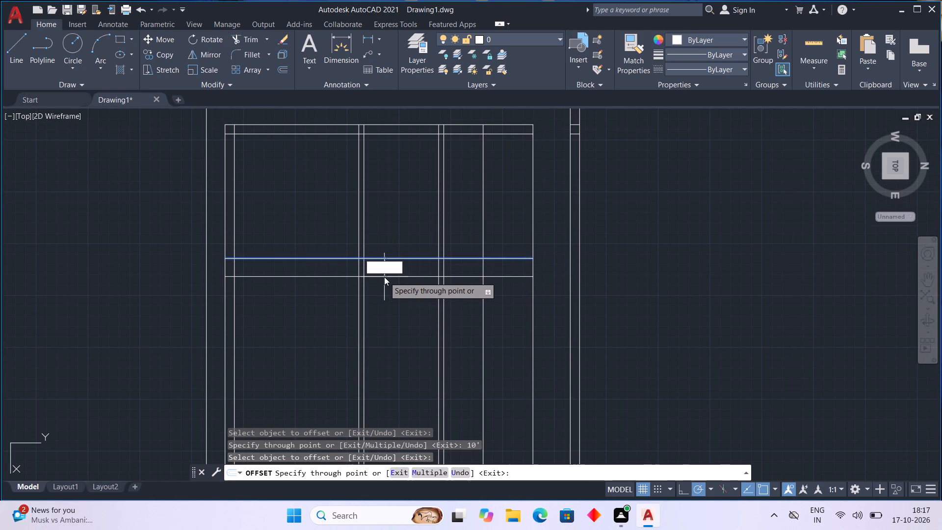
key("Return")
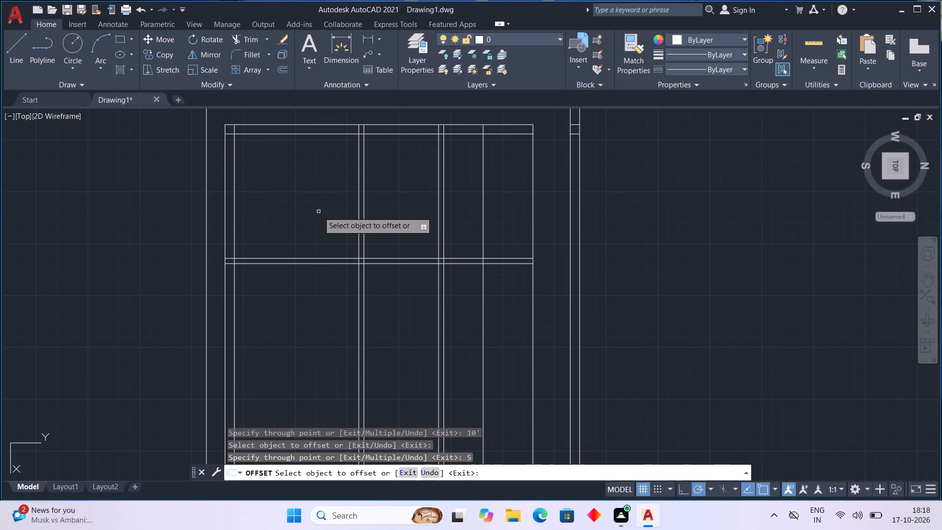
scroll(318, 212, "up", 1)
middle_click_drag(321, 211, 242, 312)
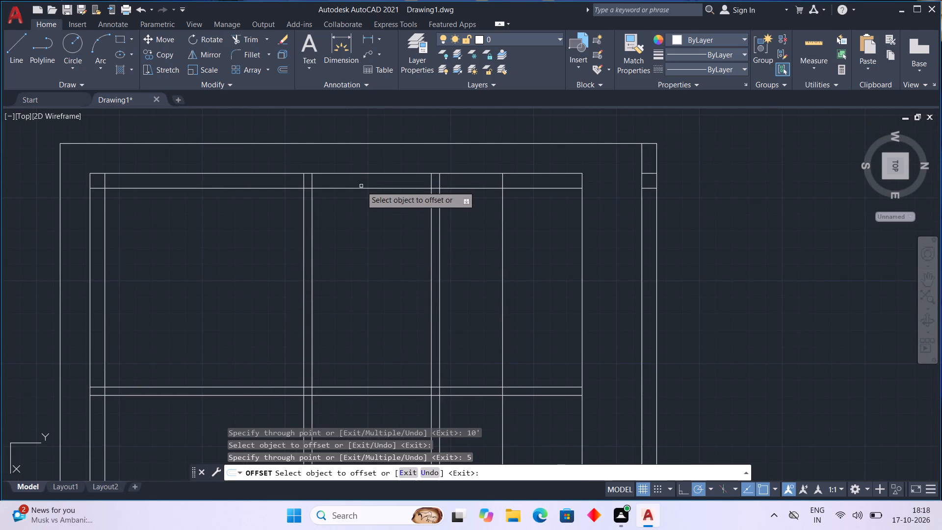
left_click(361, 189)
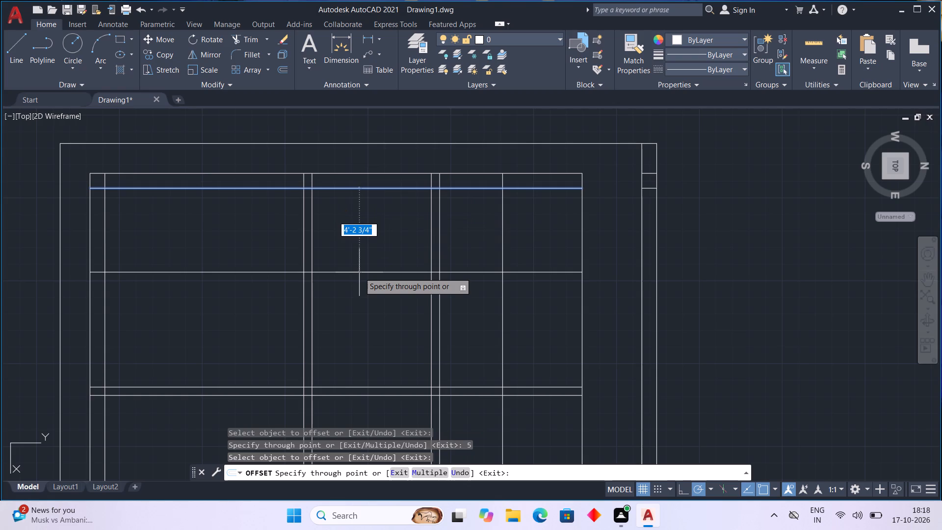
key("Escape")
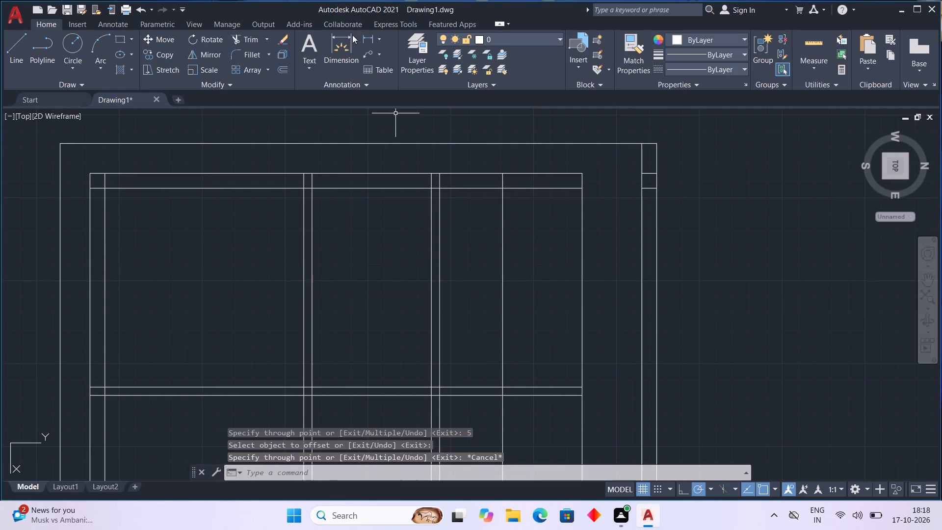
Dimension the spacing between the two existing east-west partitions, placing it between the west outline and the west wall's outer line.
left_click(342, 41)
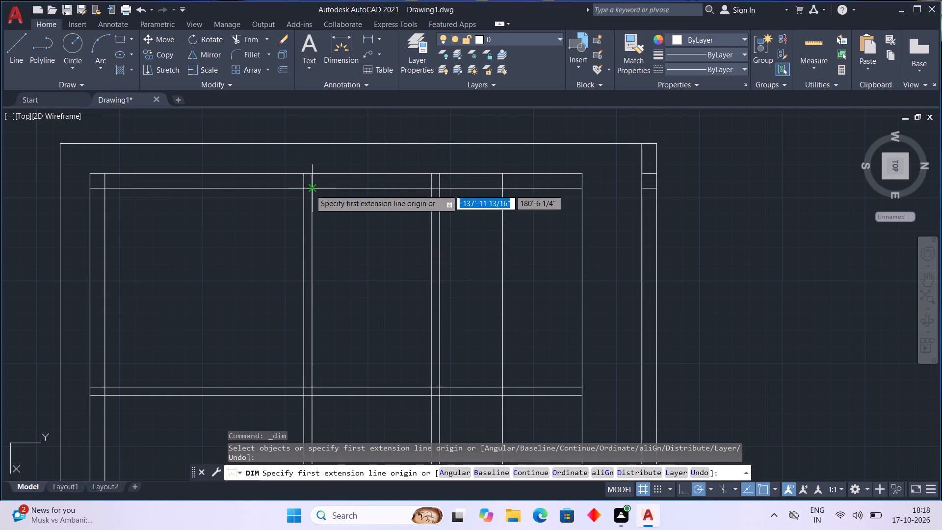
left_click(310, 189)
left_click(430, 189)
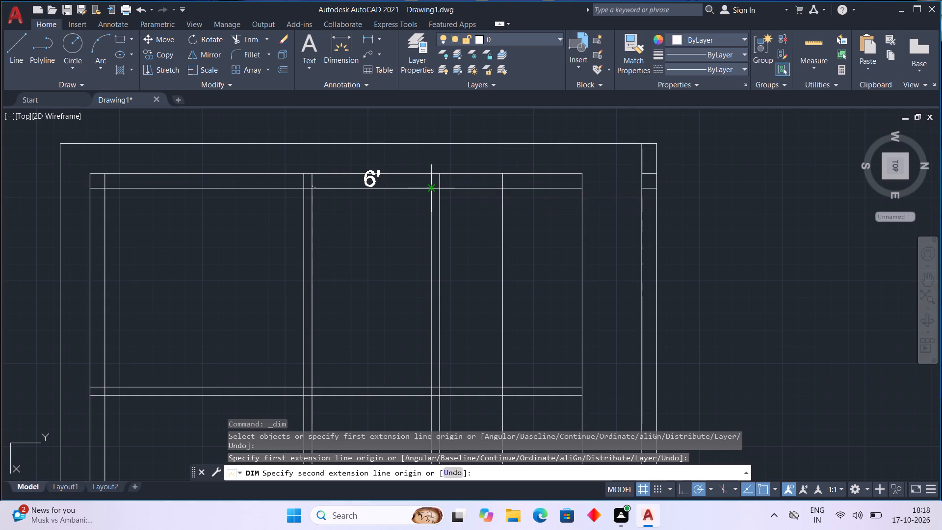
left_click(421, 152)
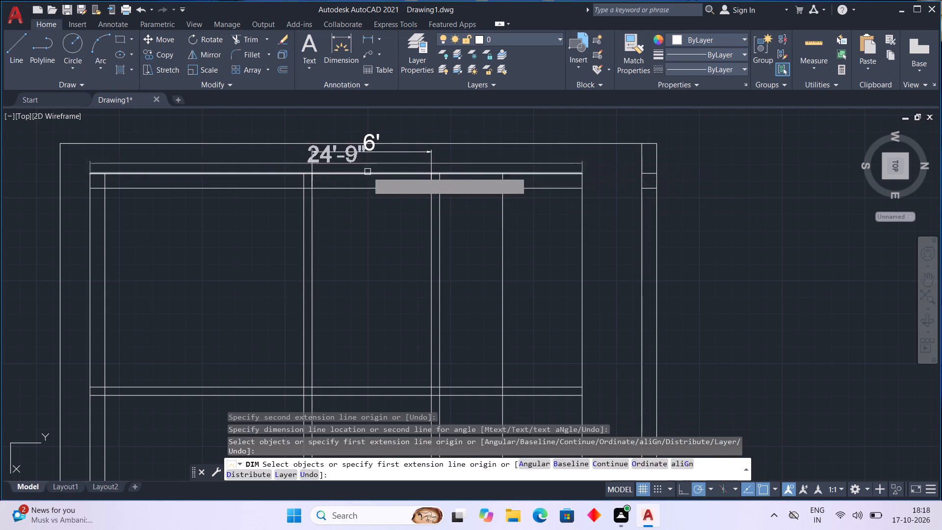
key("space")
key("Escape")
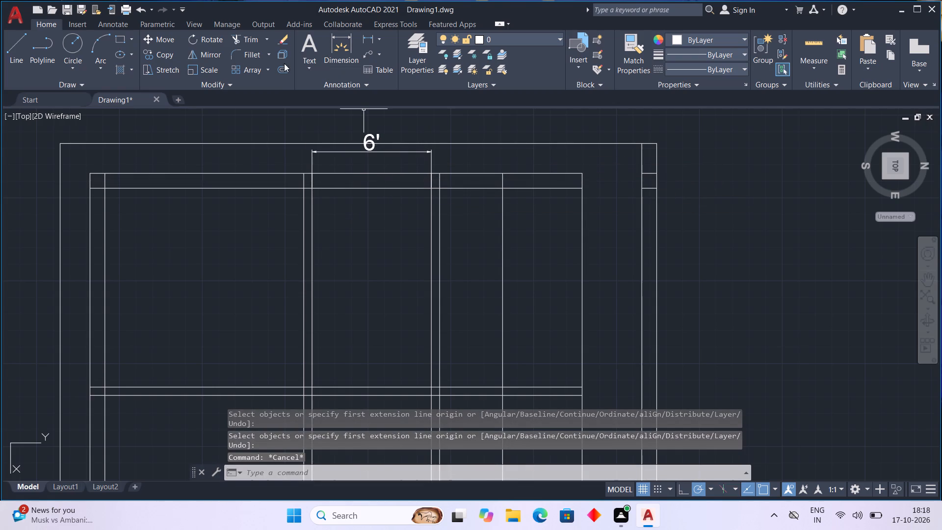
Offset the west wall's inner line 4' east.
left_click(288, 75)
key("space")
left_click(369, 189)
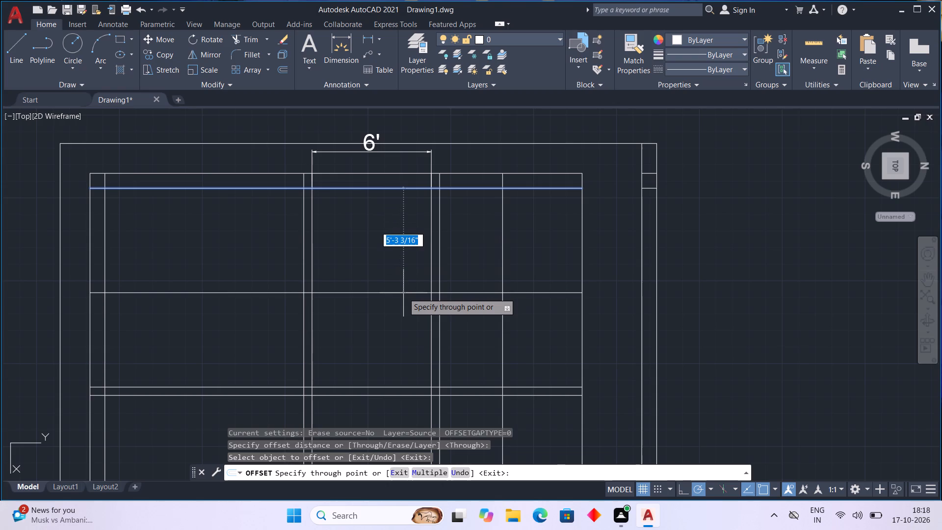
type("4'")
key("Return")
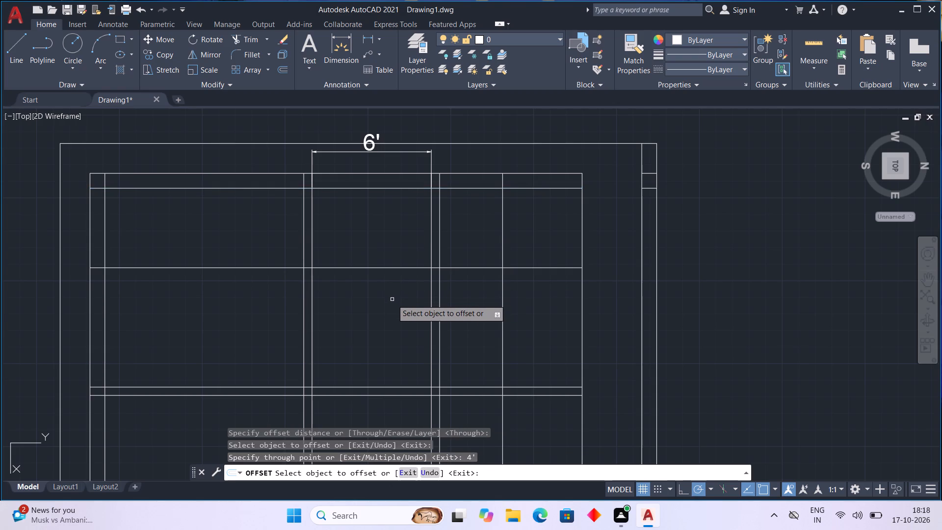
key("Escape")
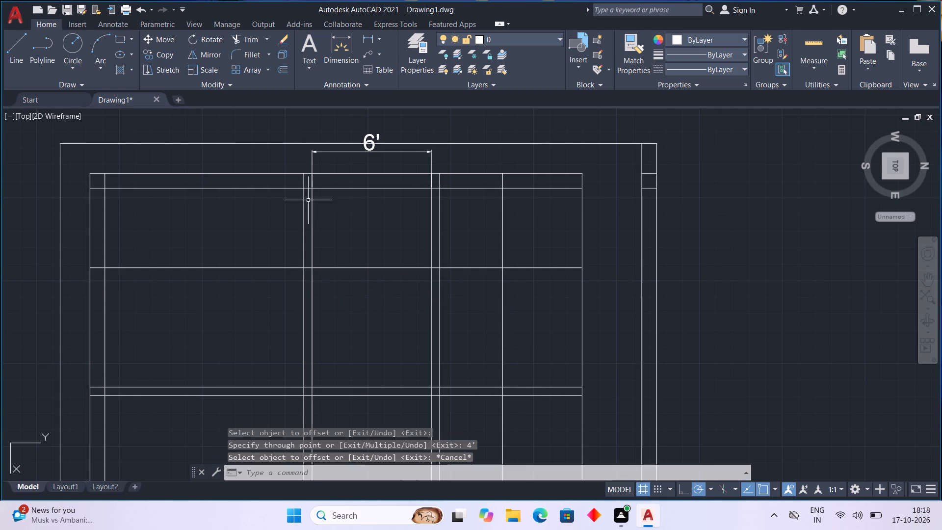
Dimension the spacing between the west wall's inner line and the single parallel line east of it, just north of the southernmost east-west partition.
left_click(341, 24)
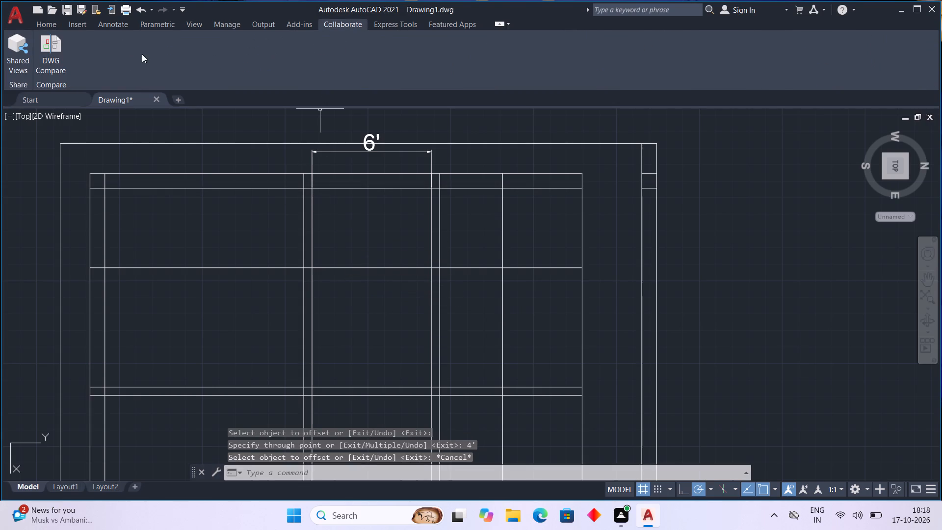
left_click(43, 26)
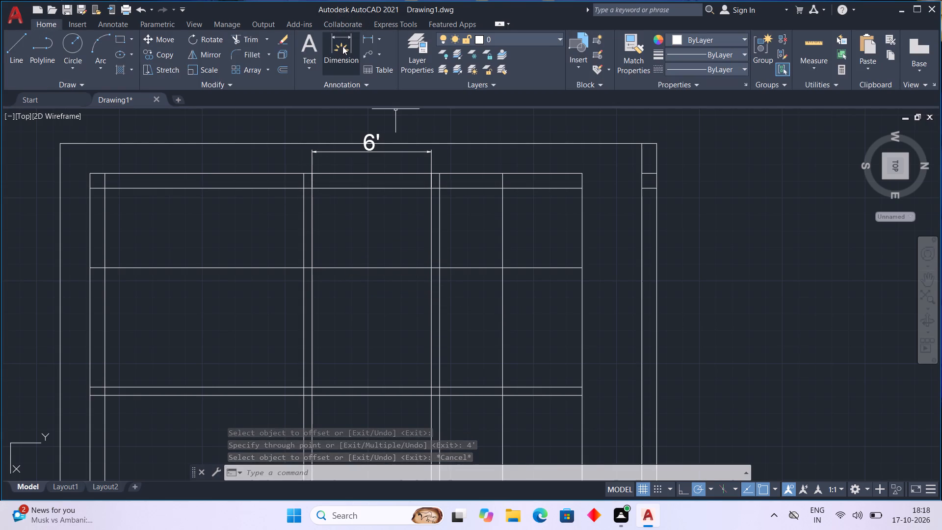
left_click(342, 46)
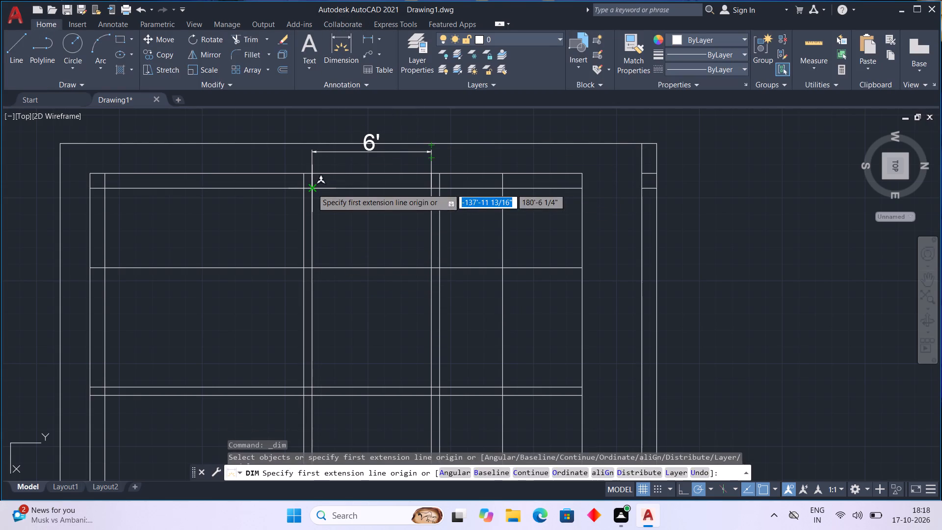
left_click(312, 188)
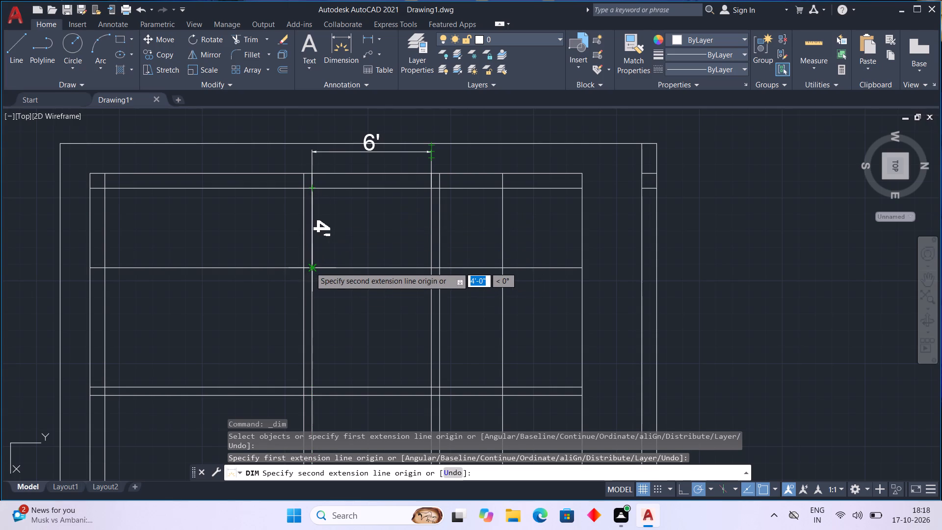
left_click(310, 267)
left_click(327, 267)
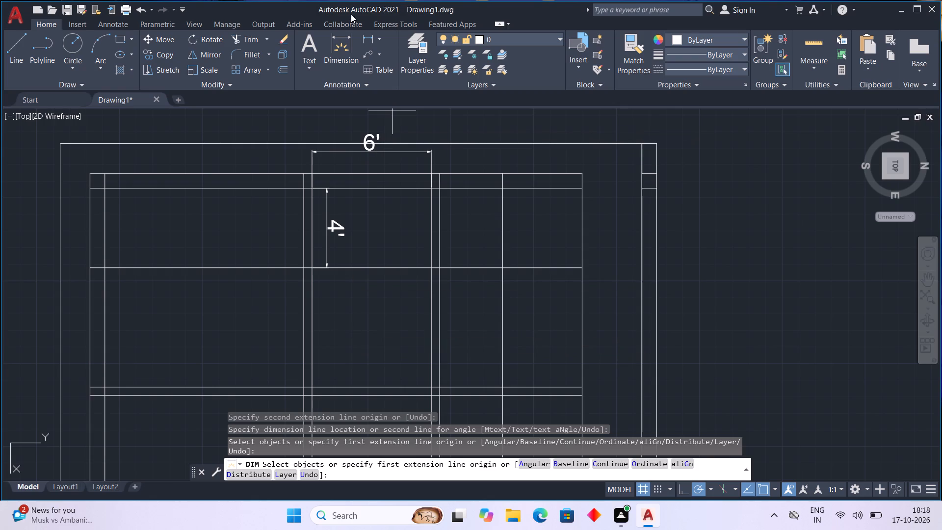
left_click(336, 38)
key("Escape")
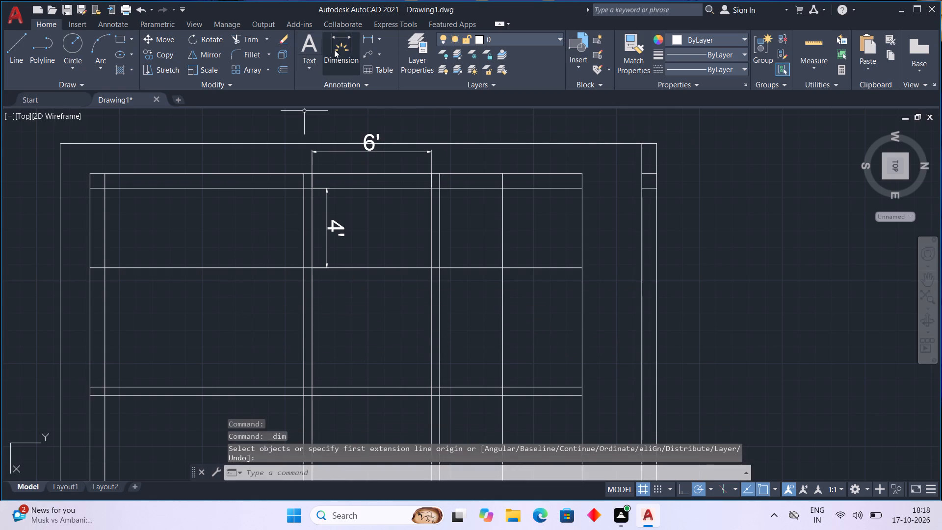
Trim the single north-south line between the south wall's inner line and the southernmost east-west partition.
left_click(230, 35)
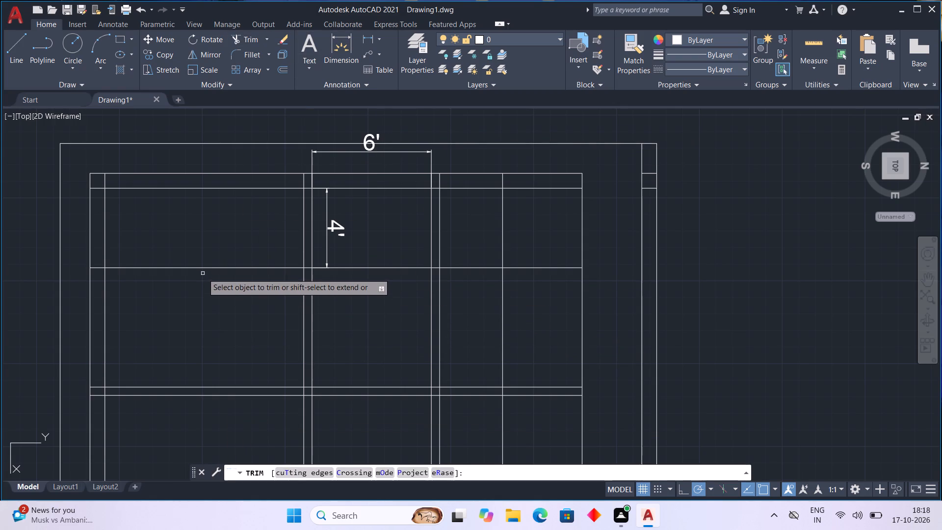
left_click_drag(206, 253, 209, 294)
left_click(209, 294)
key("Escape")
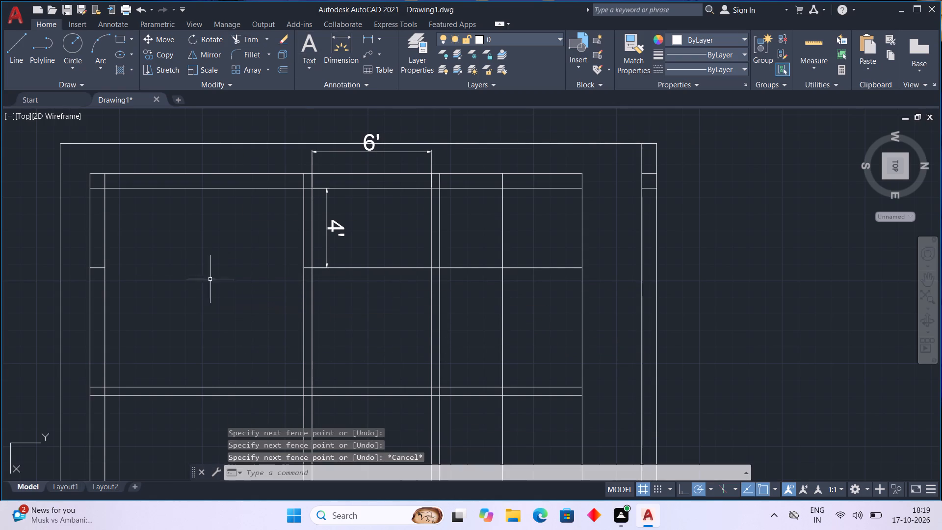
Dimension the southwest room from the west wall's inner line to the north-south partition, placing it between the south outline and the south wall.
left_click(342, 41)
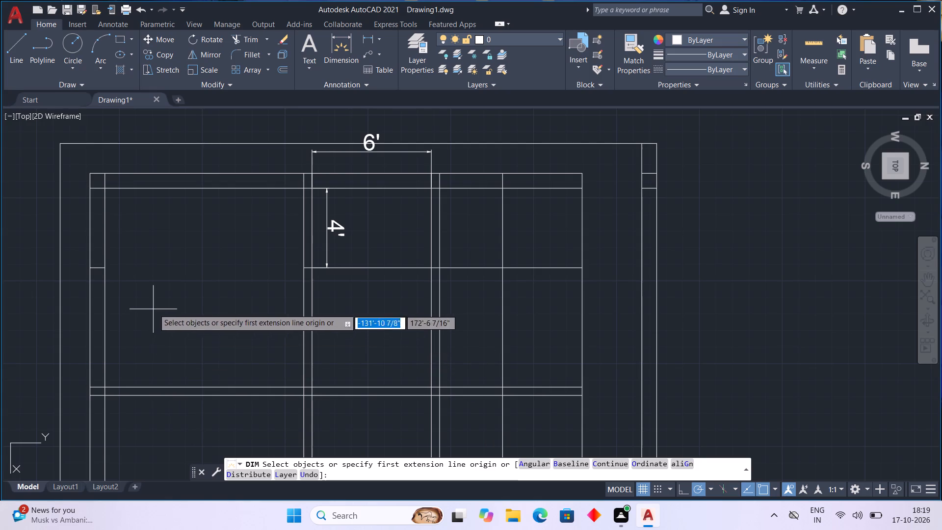
left_click(342, 50)
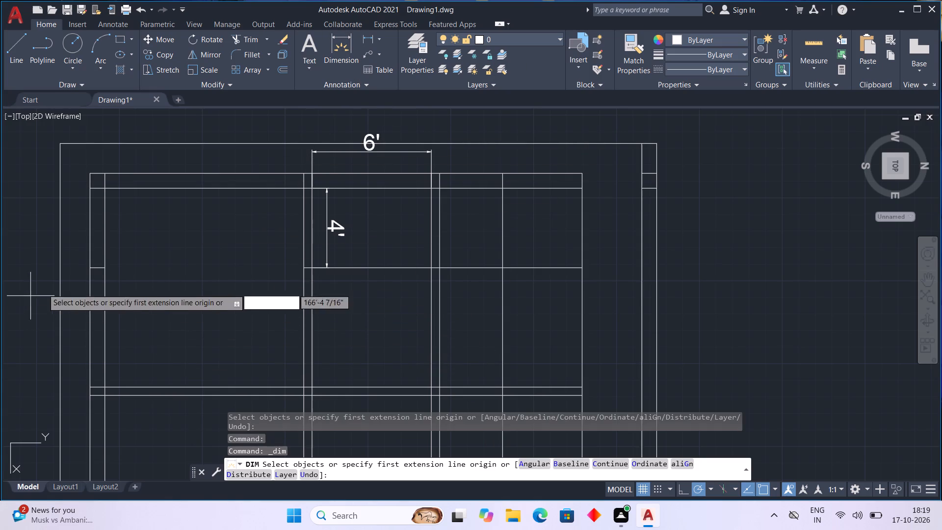
left_click(104, 189)
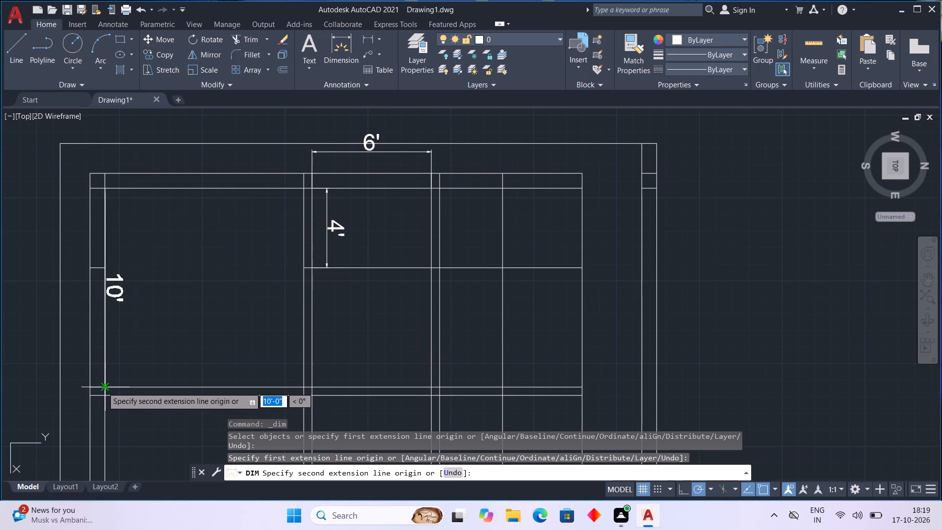
left_click(105, 387)
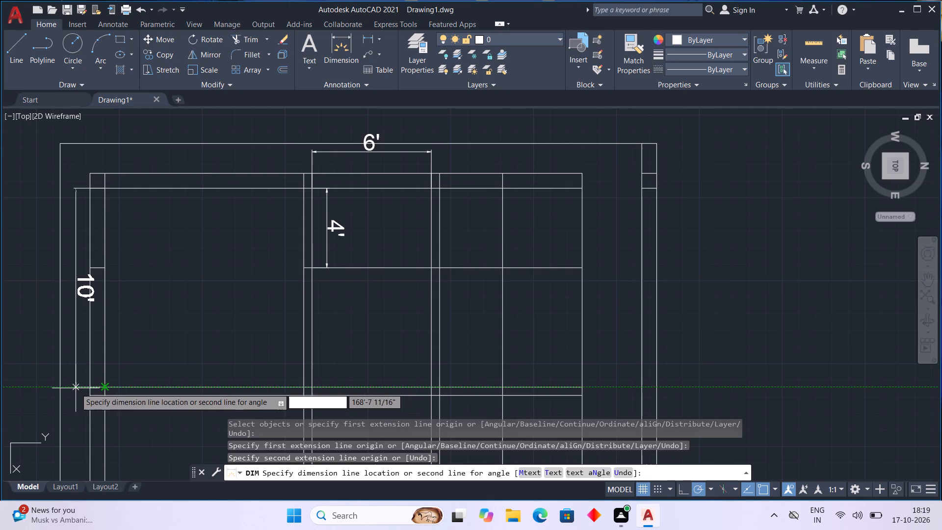
left_click(76, 388)
key("space")
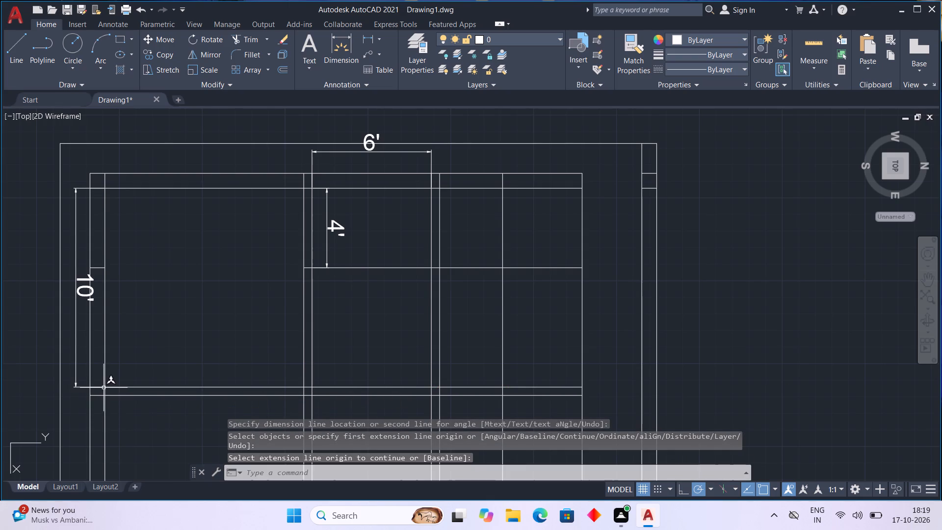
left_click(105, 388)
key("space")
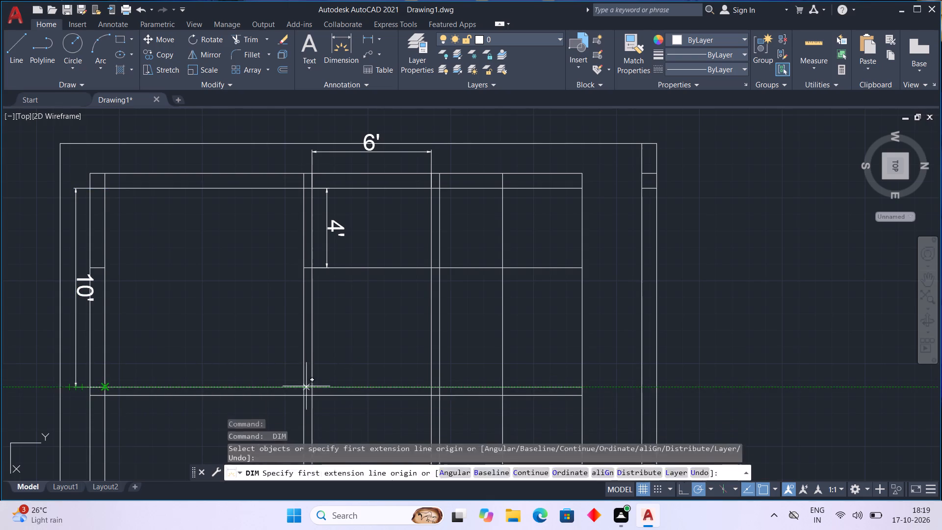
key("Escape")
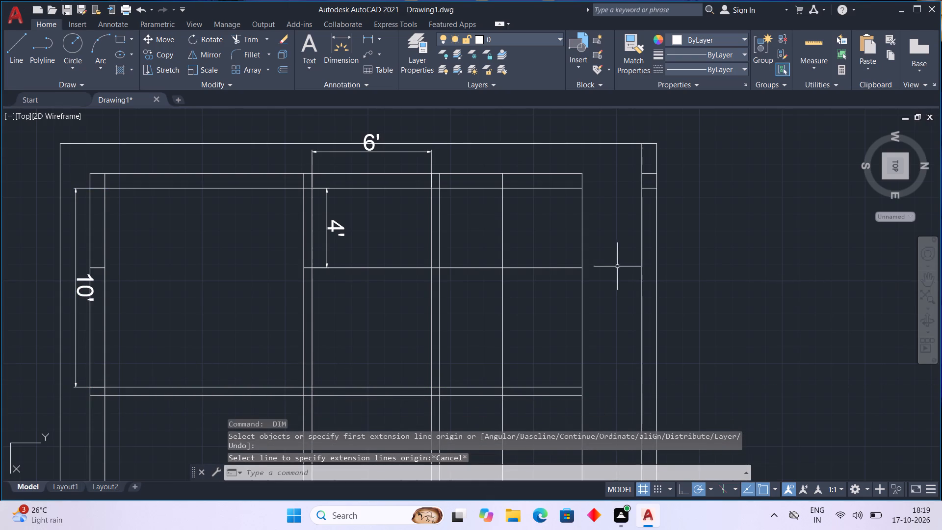
Dimension the southwest room from the south wall's inner line to the southernmost east-west partition, placing it inside the room near the west wall.
key("space")
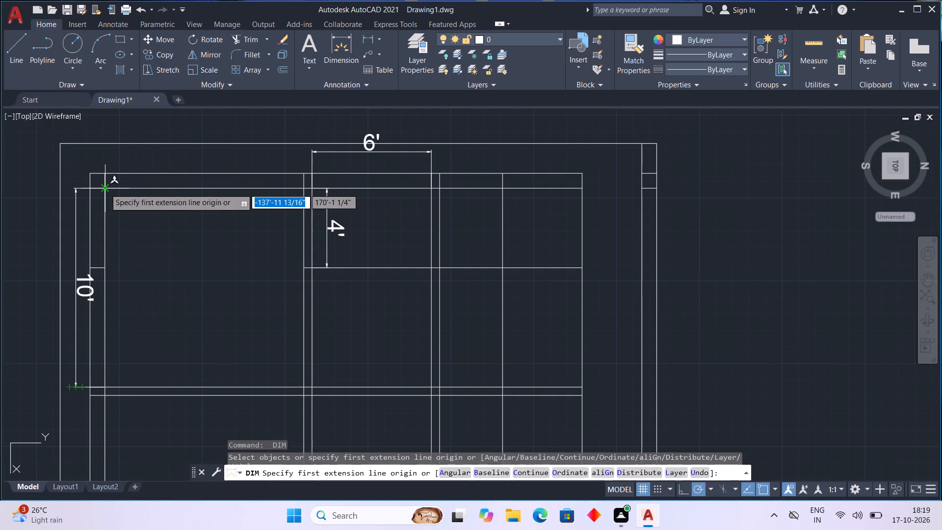
left_click(105, 188)
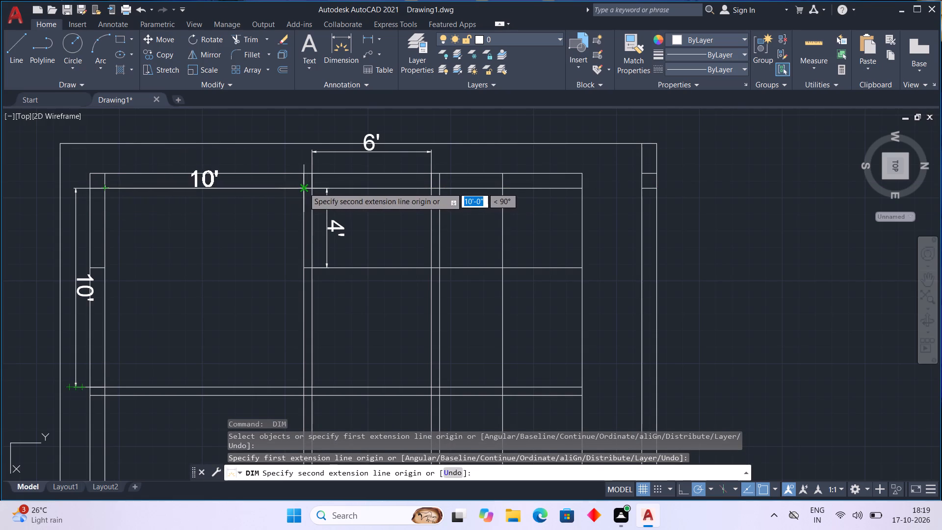
left_click(304, 187)
left_click(303, 214)
middle_click_drag(291, 280, 292, 278)
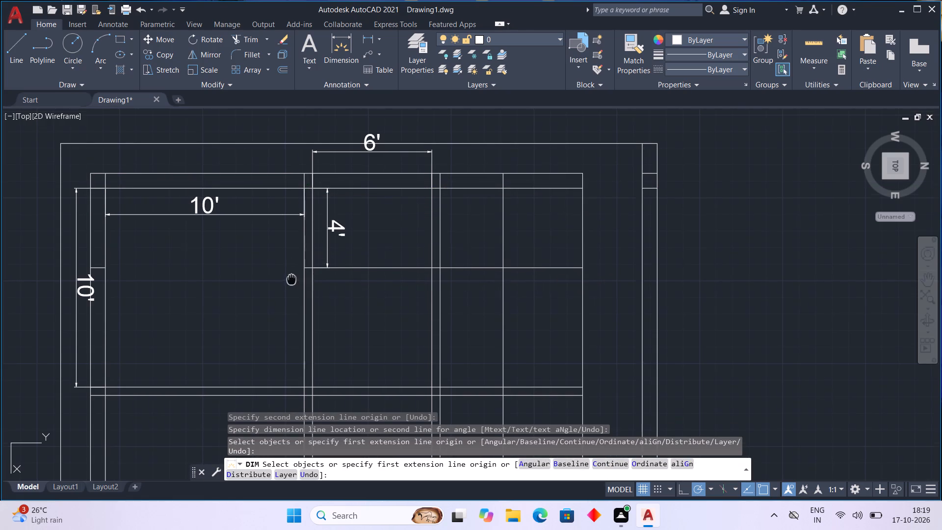
middle_click_drag(292, 278, 290, 223)
middle_click_drag(282, 285, 280, 319)
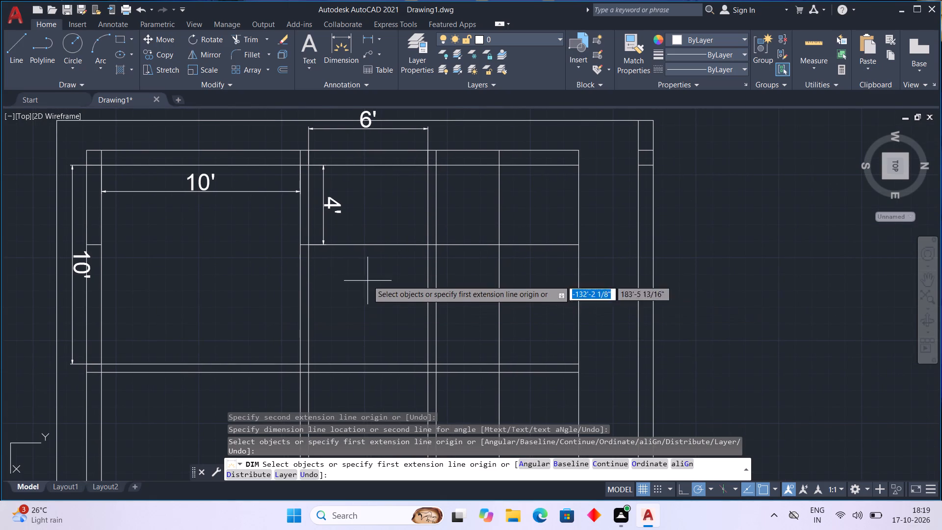
key("Escape")
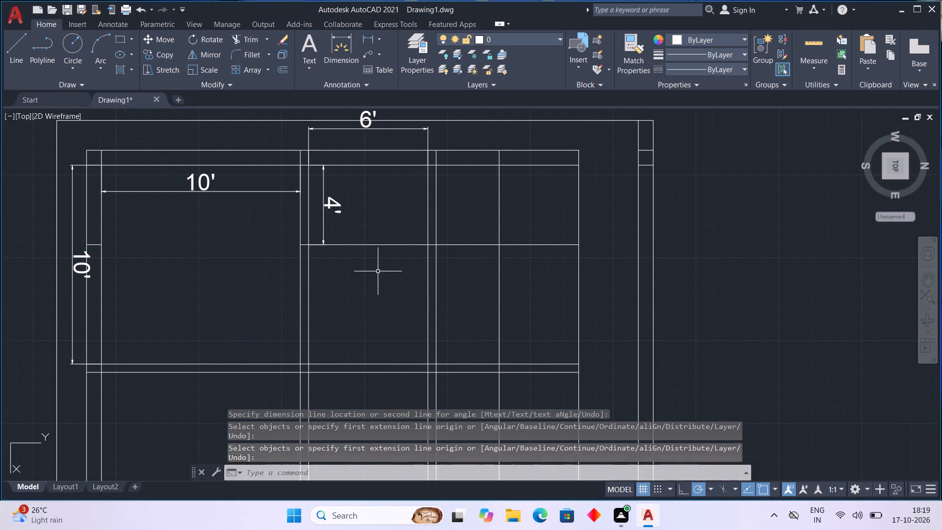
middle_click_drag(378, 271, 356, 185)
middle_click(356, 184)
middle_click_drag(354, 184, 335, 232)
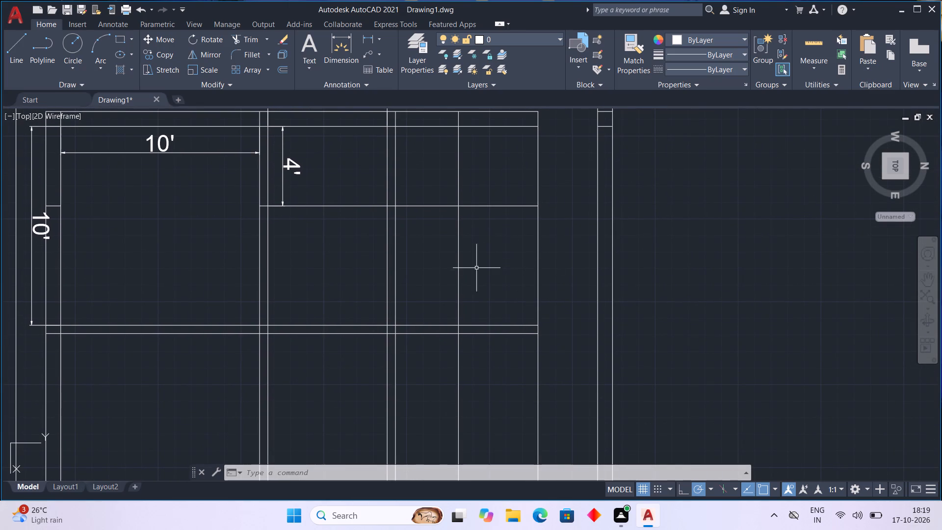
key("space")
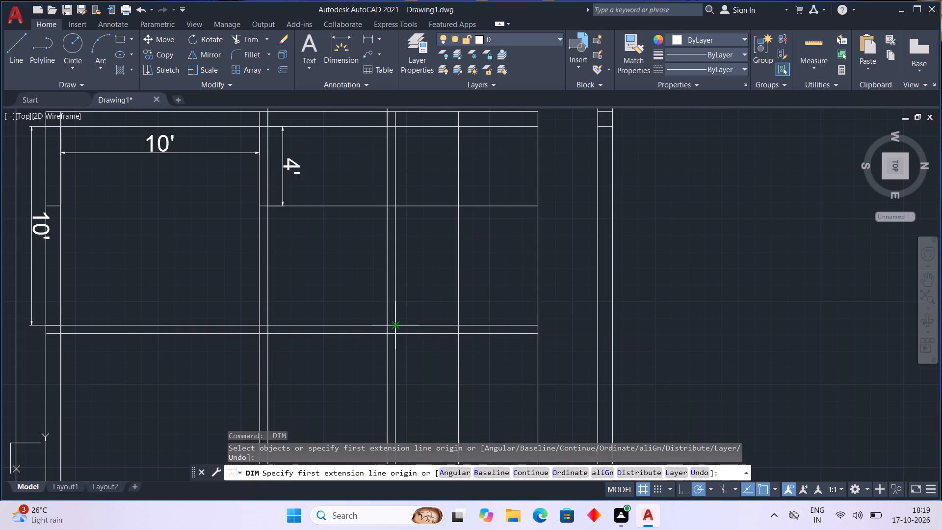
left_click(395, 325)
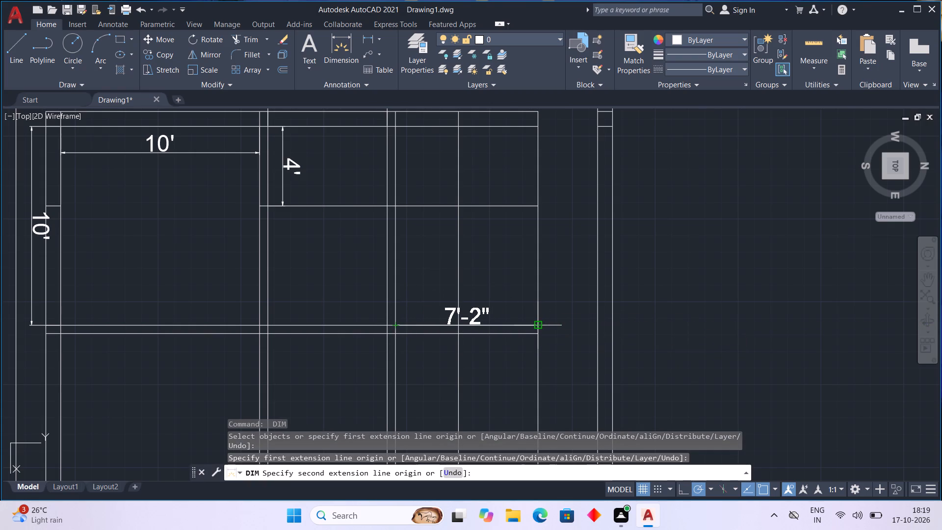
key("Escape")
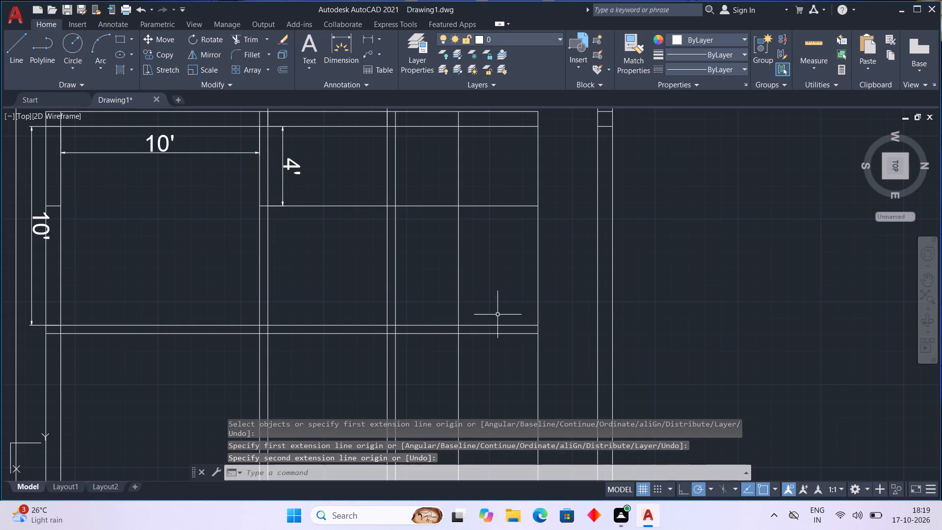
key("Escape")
Erase the 4' dimension beside the southernmost east-west partition and the 6' dimension outside the west wall.
left_click(290, 164)
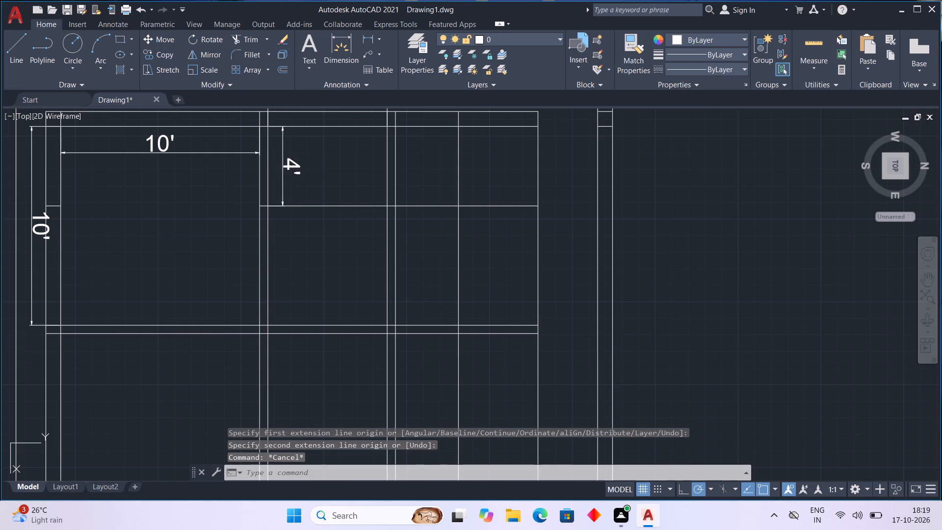
key("Delete")
key("Delete")
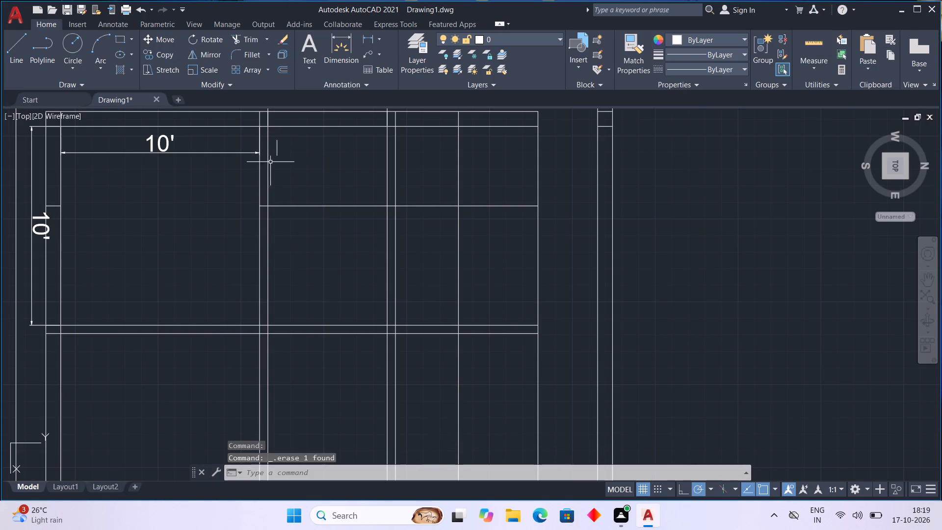
middle_click_drag(257, 171, 247, 216)
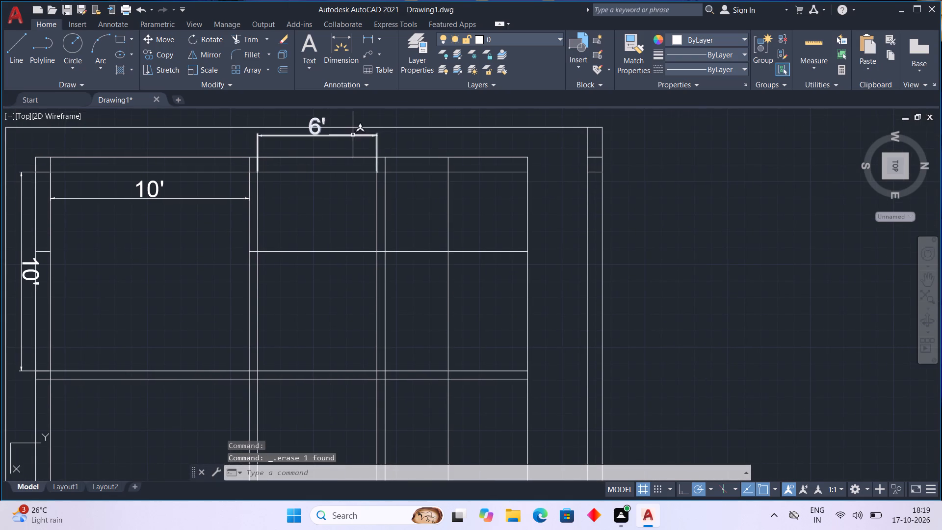
left_click(325, 135)
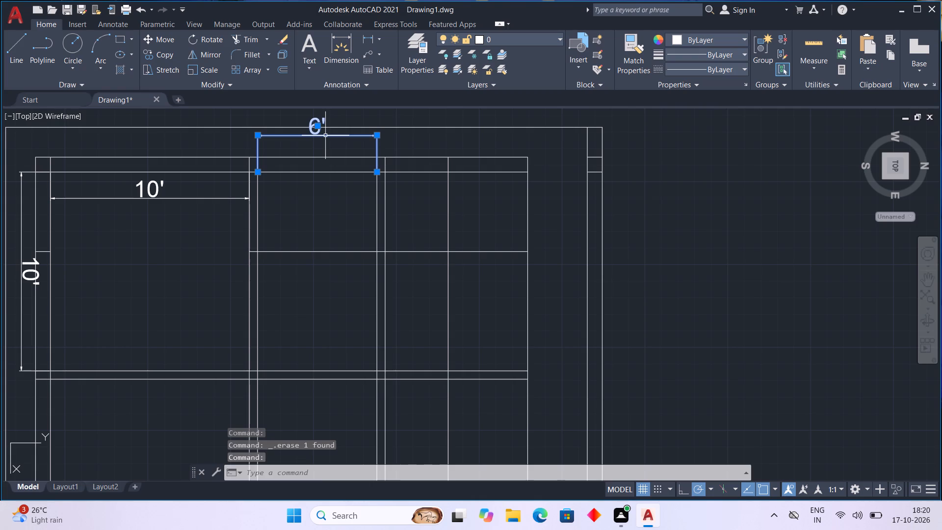
key("Delete")
Erase both lines of the northern east-west partition and the single east-west line north of it.
scroll(393, 226, "up", 1)
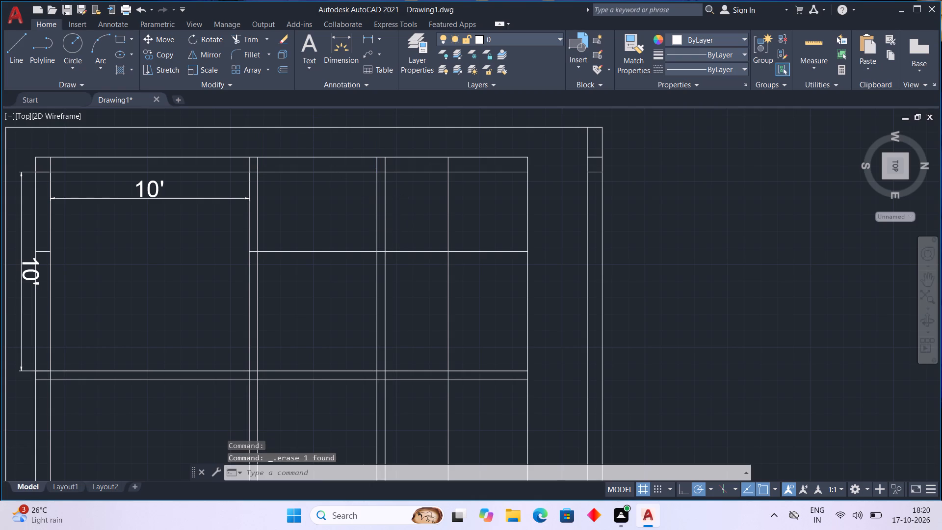
scroll(391, 225, "down", 1)
left_click(375, 220)
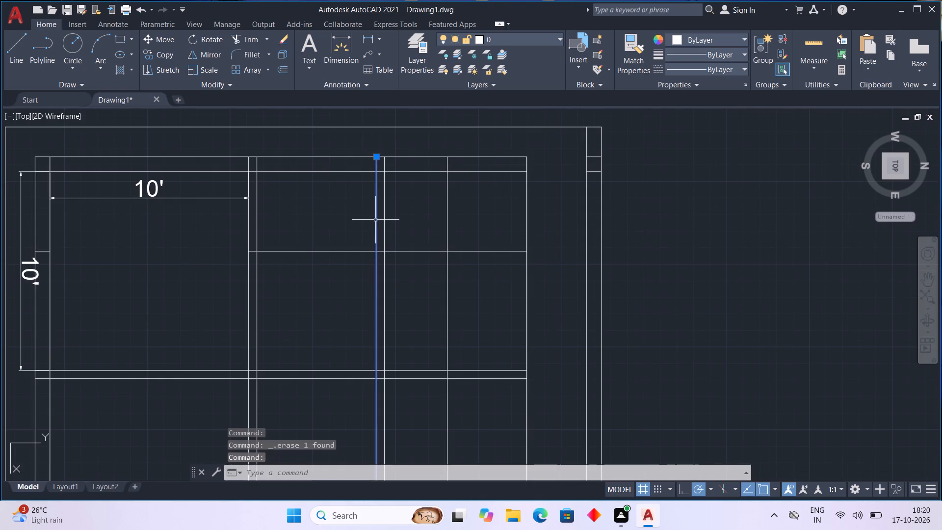
key("Delete")
left_click(385, 215)
key("Delete")
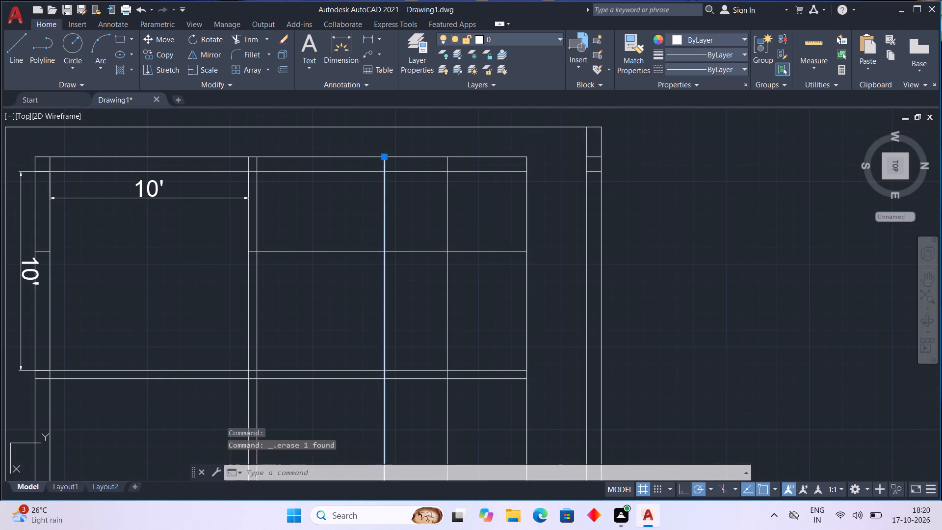
left_click(446, 213)
key("Delete")
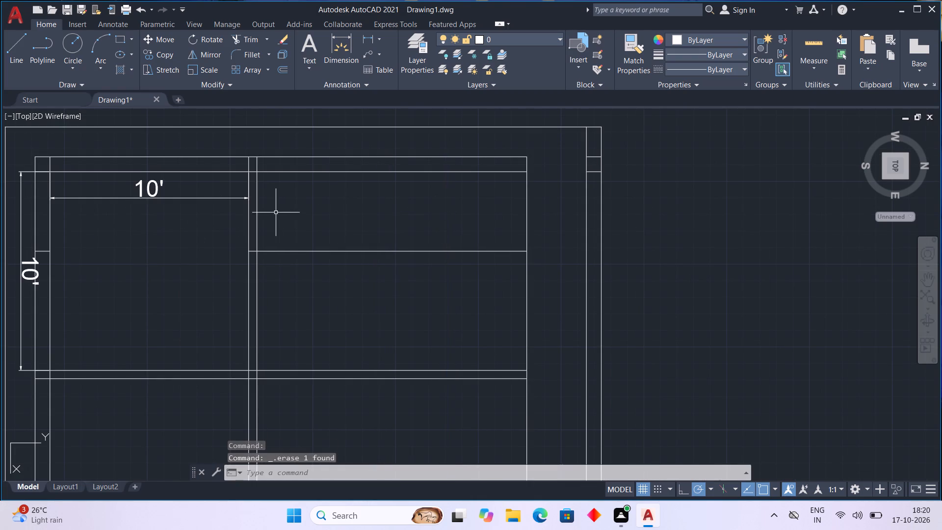
Offset the southernmost east-west partition's north line 4' north, and offset the resulting line another 5" north to form a partition.
left_click(280, 71)
key("space")
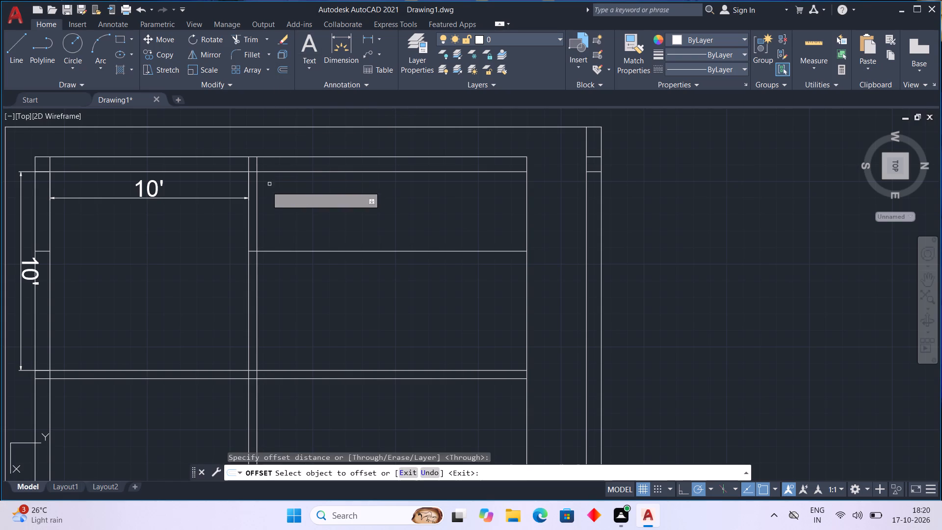
left_click(257, 193)
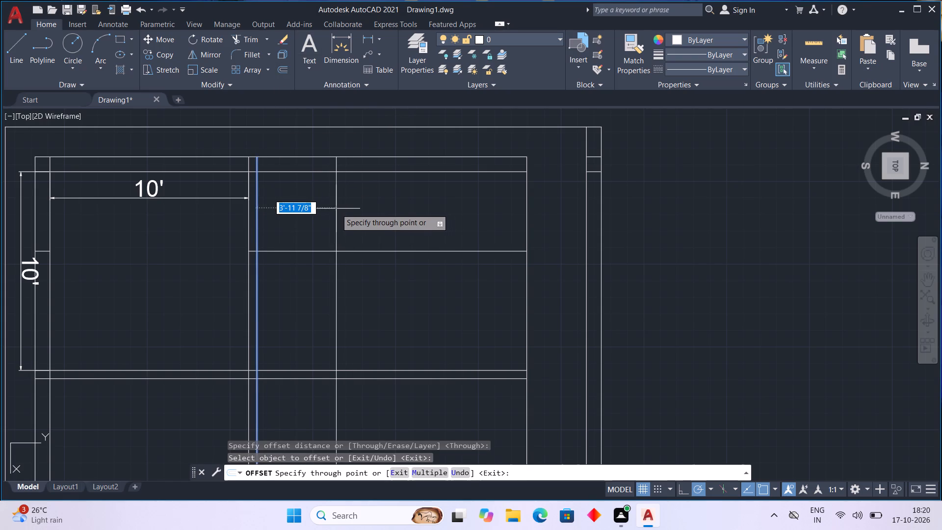
type("4'")
key("Return")
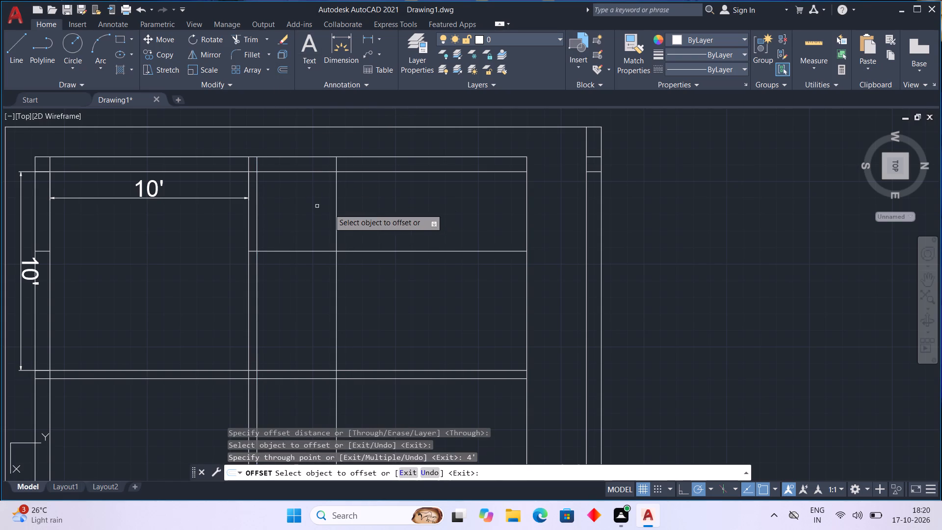
left_click(336, 220)
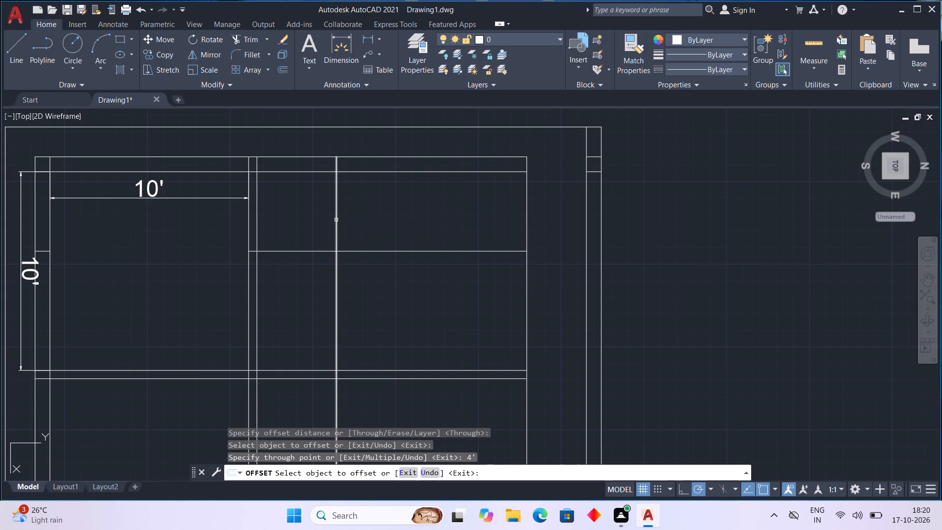
key("5")
key("Return")
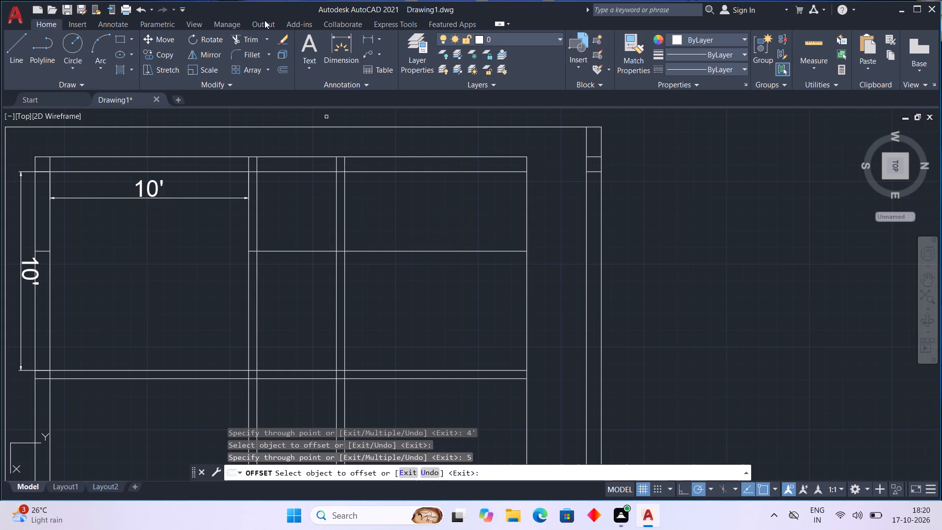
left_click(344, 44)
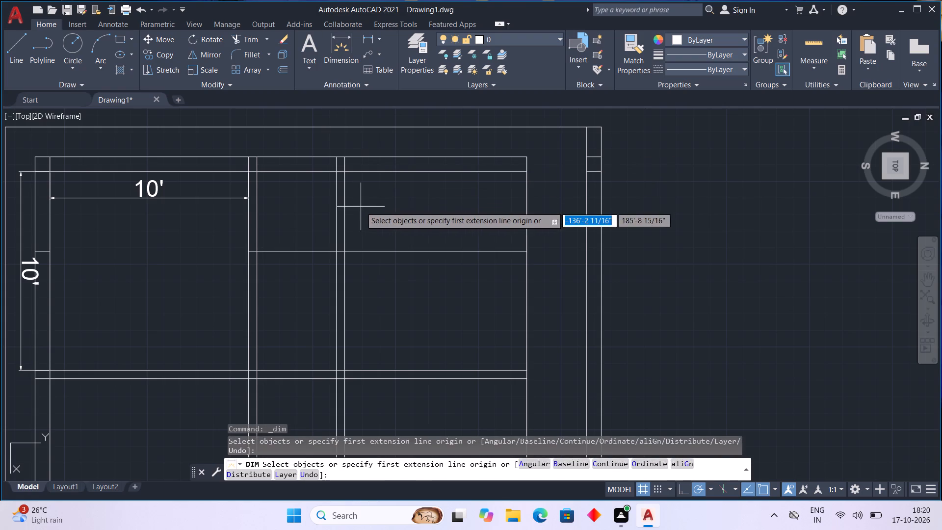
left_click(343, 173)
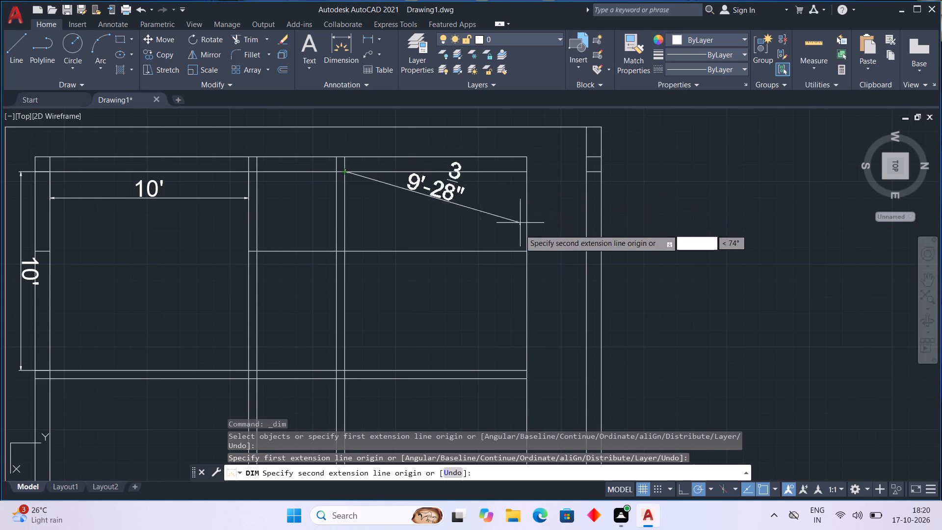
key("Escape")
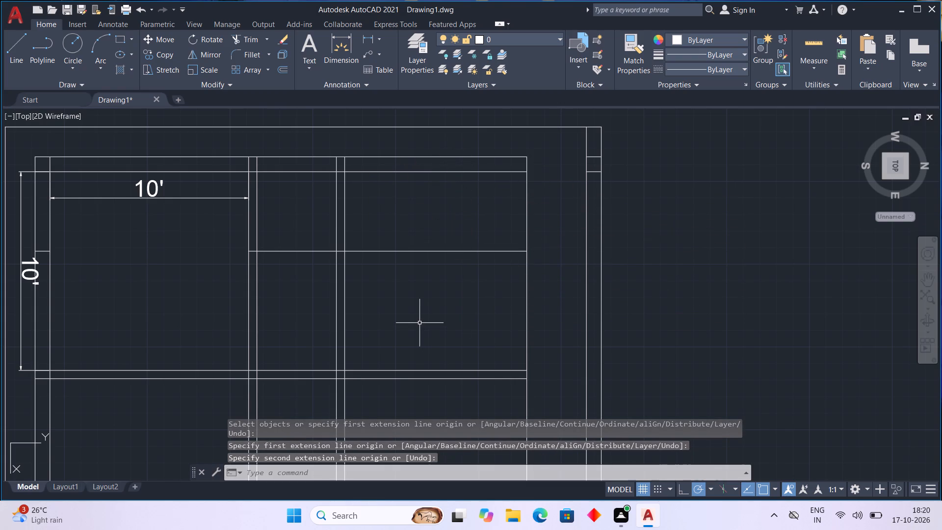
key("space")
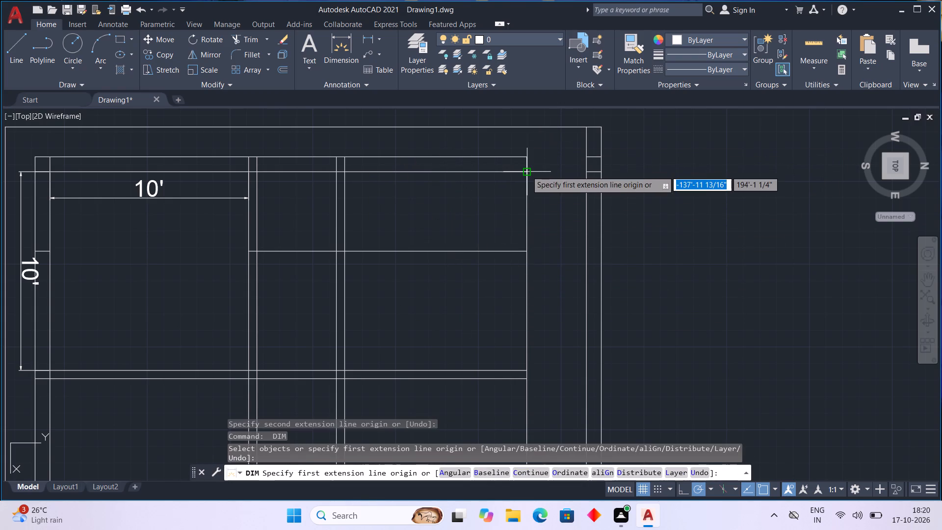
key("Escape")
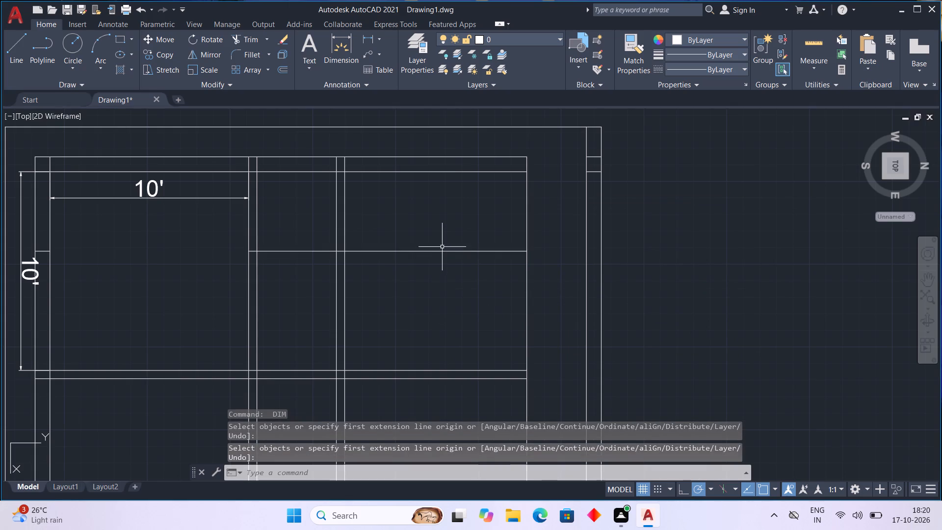
Erase the single north-south line between the west wall and the north-south partition, north of the southwest room.
left_click(442, 252)
key("Delete")
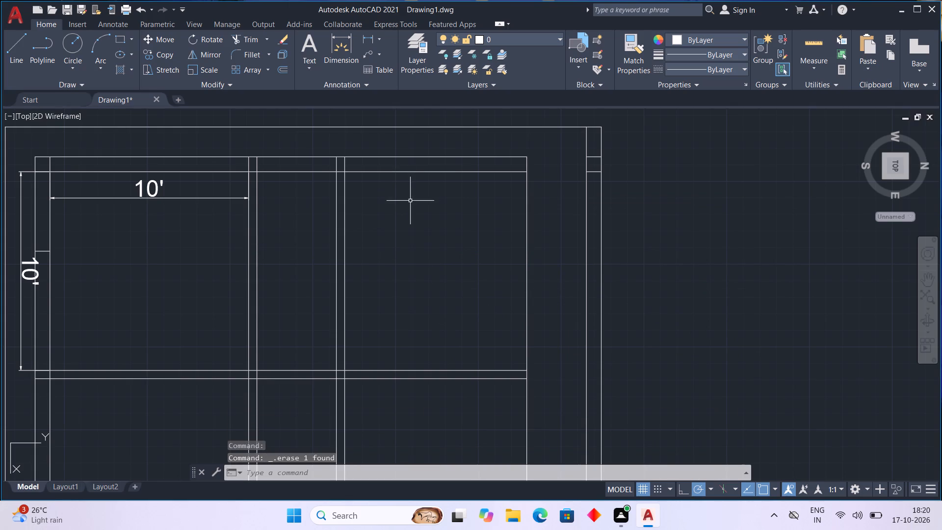
Offset the west wall's inner line 6' east, and offset the resulting line another 5" east to form a north-south partition.
left_click(288, 72)
key("space")
left_click(318, 171)
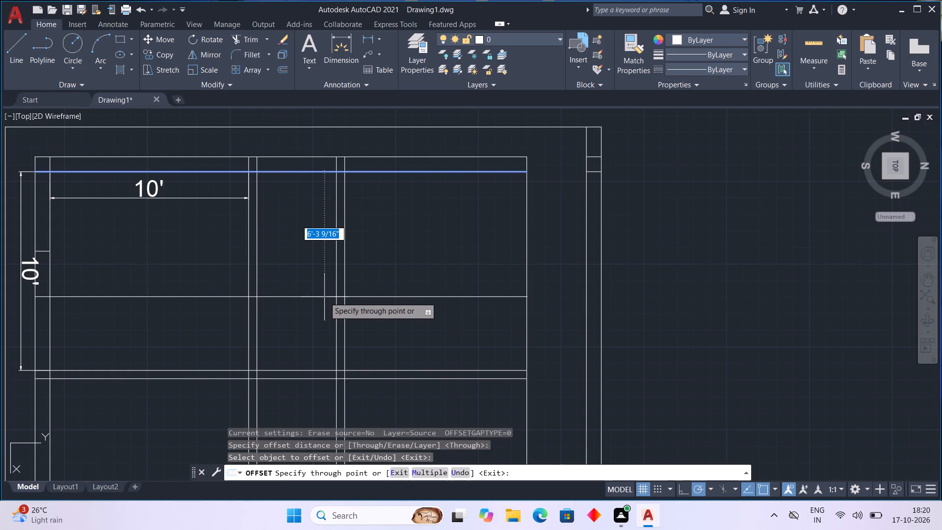
type("6'")
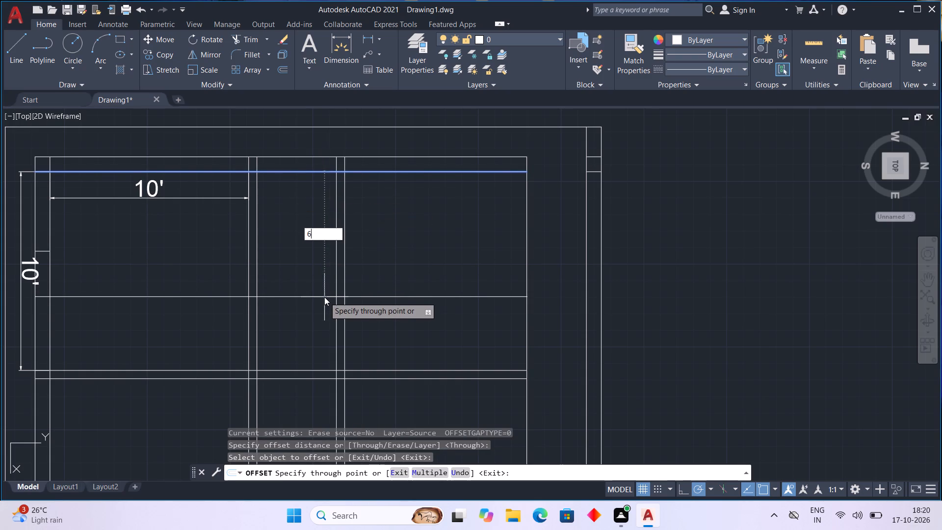
key("Return")
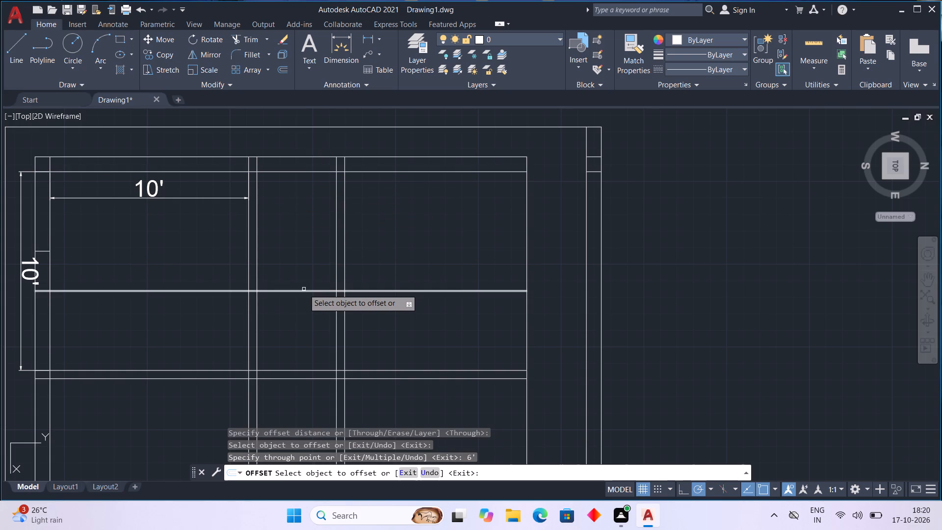
left_click(304, 289)
left_click(304, 291)
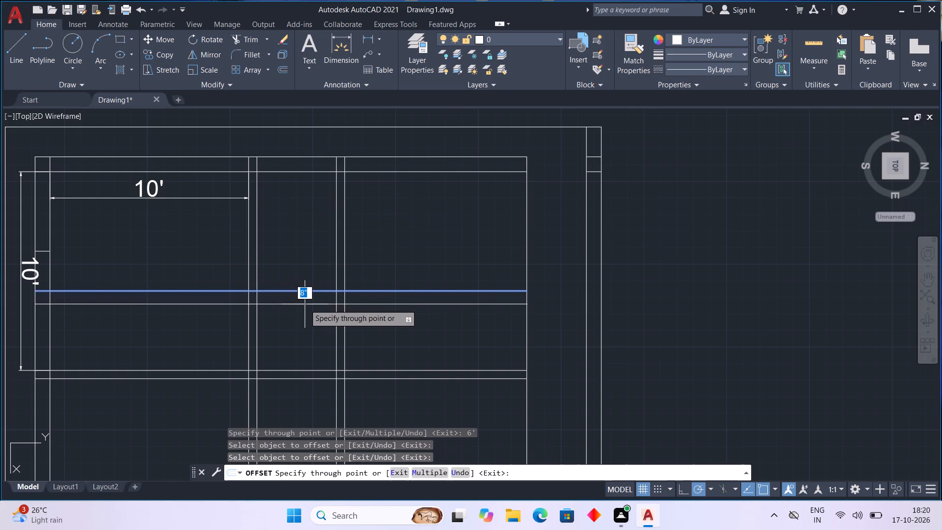
key("5")
key("Return")
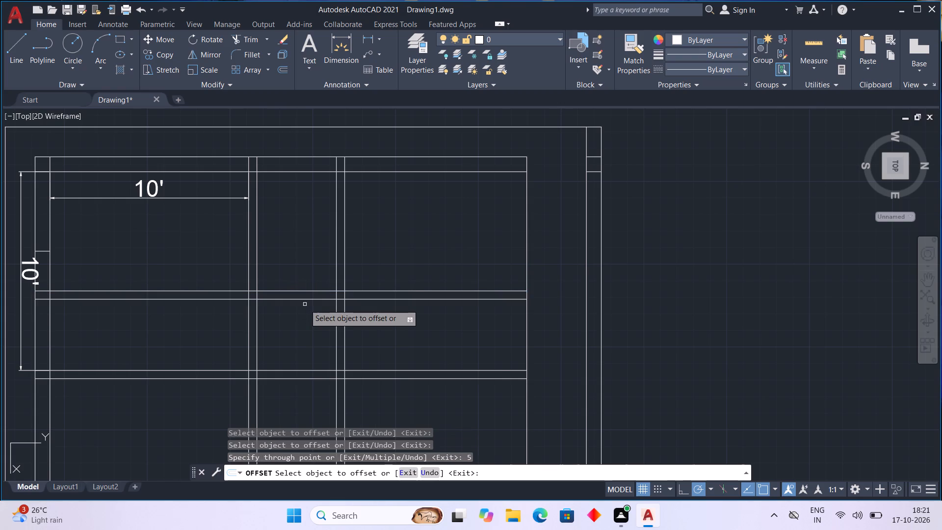
middle_click_drag(286, 341, 287, 338)
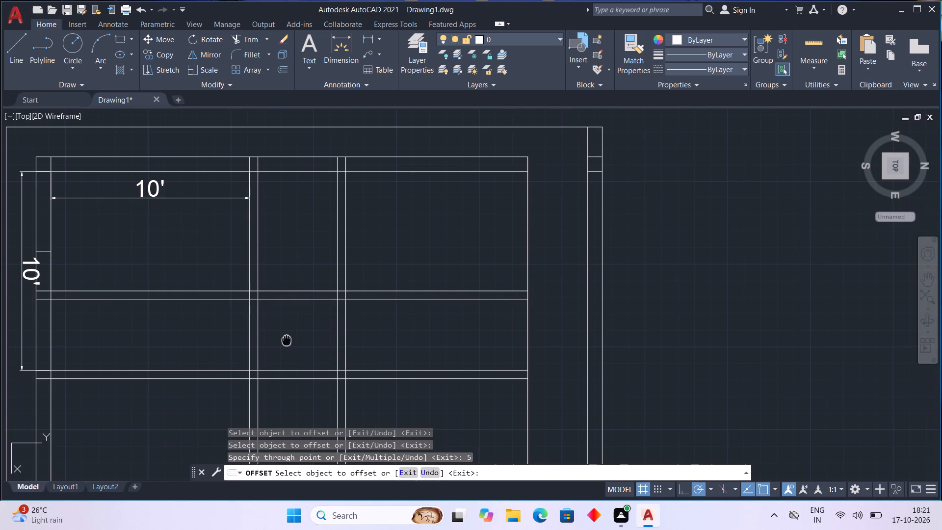
middle_click_drag(287, 338, 292, 312)
key("Escape")
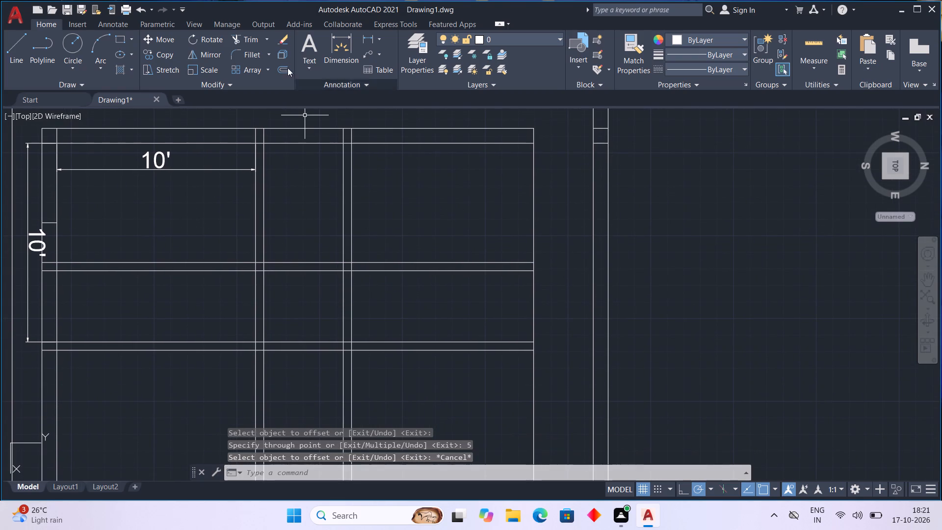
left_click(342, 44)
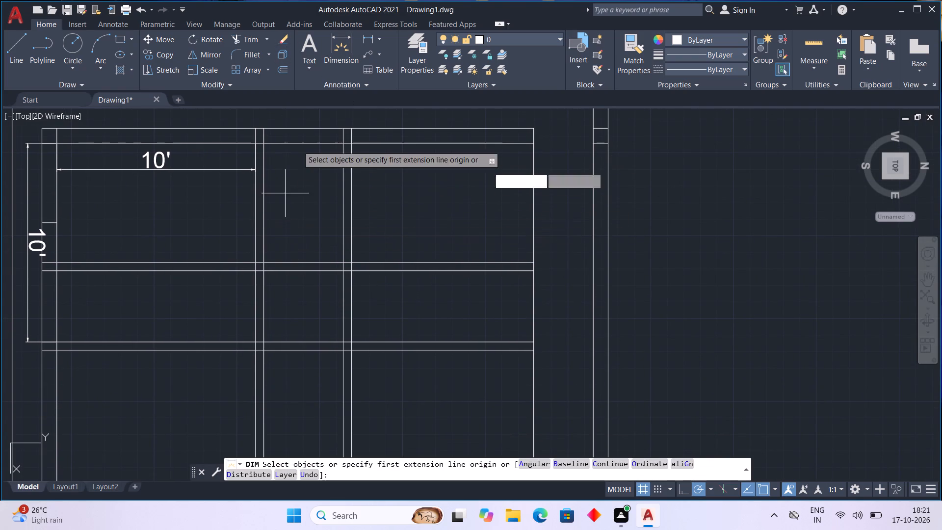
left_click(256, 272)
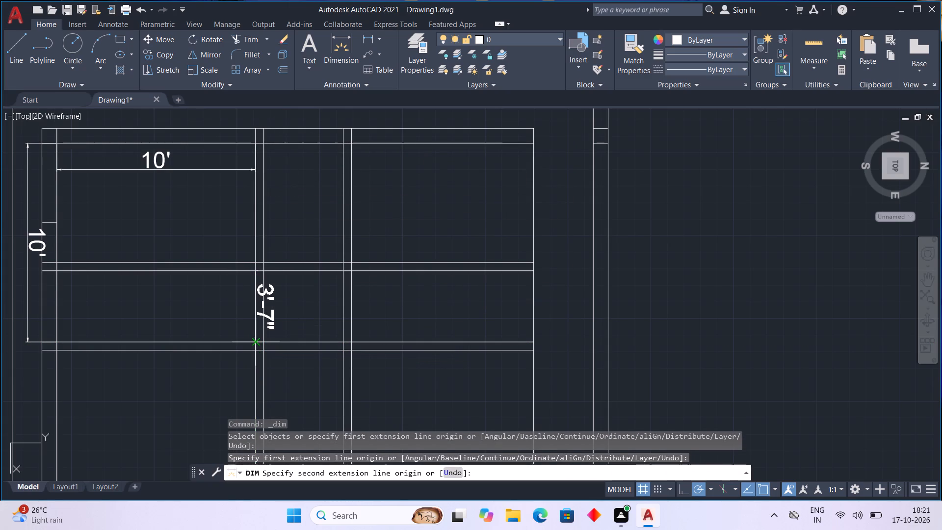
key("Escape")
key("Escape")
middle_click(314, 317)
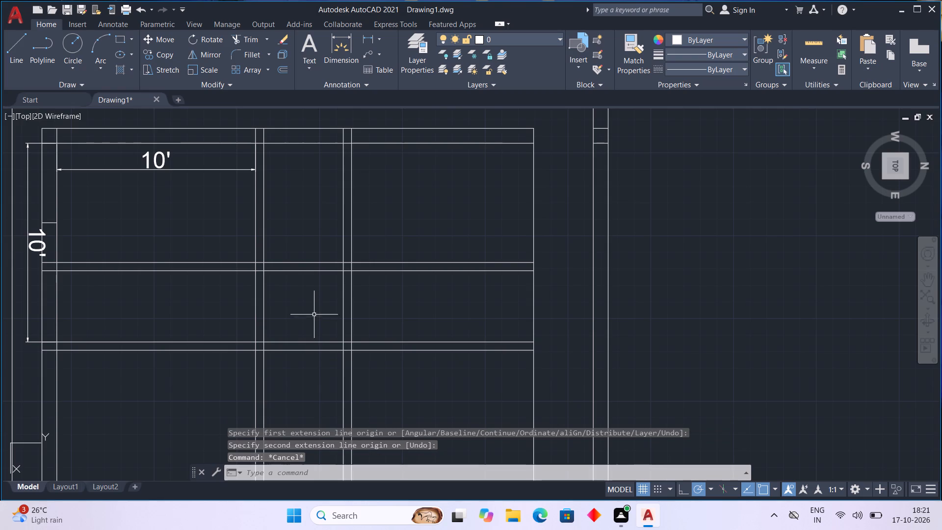
Trim the new north-south partition's two lines out of the southwest room and clear the short cross lines inside the south wall.
left_click(233, 34)
left_click_drag(187, 229, 193, 310)
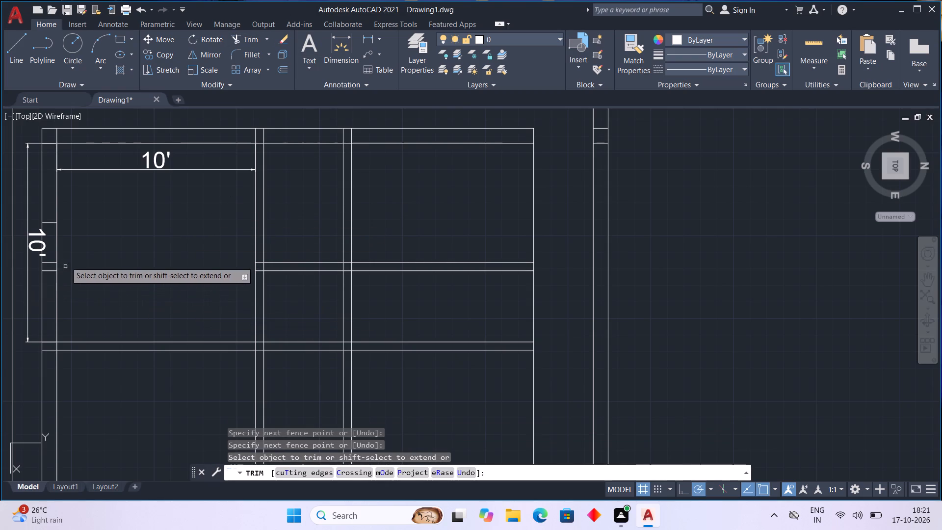
left_click_drag(49, 212, 53, 245)
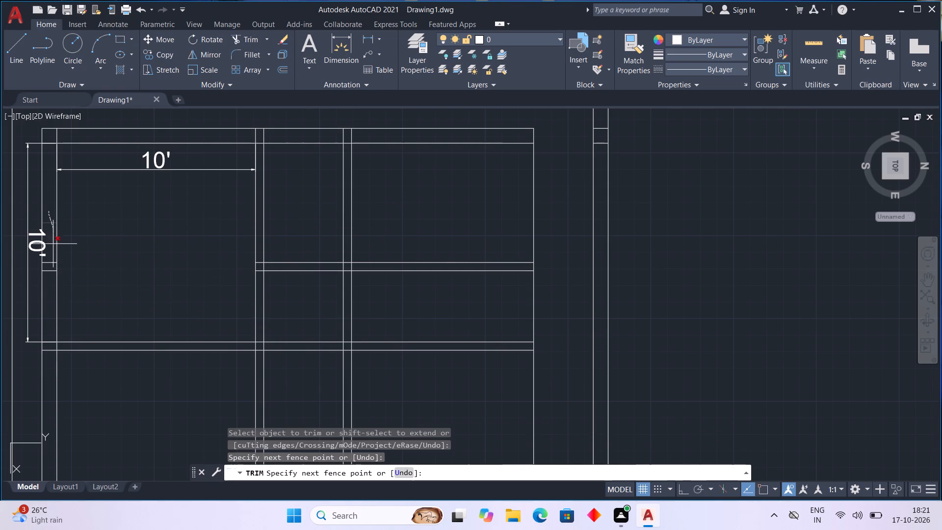
left_click_drag(53, 245, 49, 276)
left_click(49, 276)
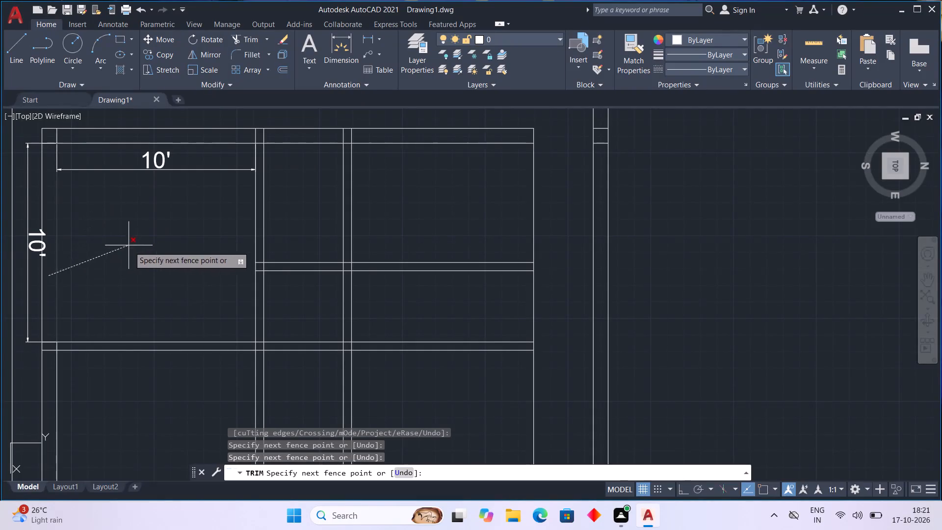
key("Escape")
Dimension from the north outline's outer line to the plan's northernmost east-west line, level with the west wall, placing it beyond the west outline.
middle_click_drag(150, 272, 126, 228)
middle_click_drag(257, 240, 239, 282)
middle_click_drag(395, 246, 388, 251)
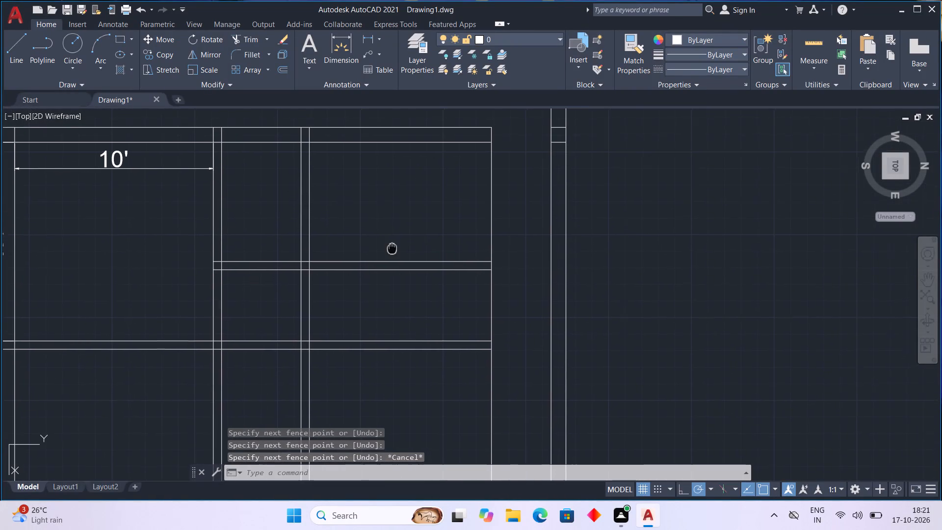
middle_click_drag(388, 251, 373, 260)
middle_click_drag(378, 219, 352, 298)
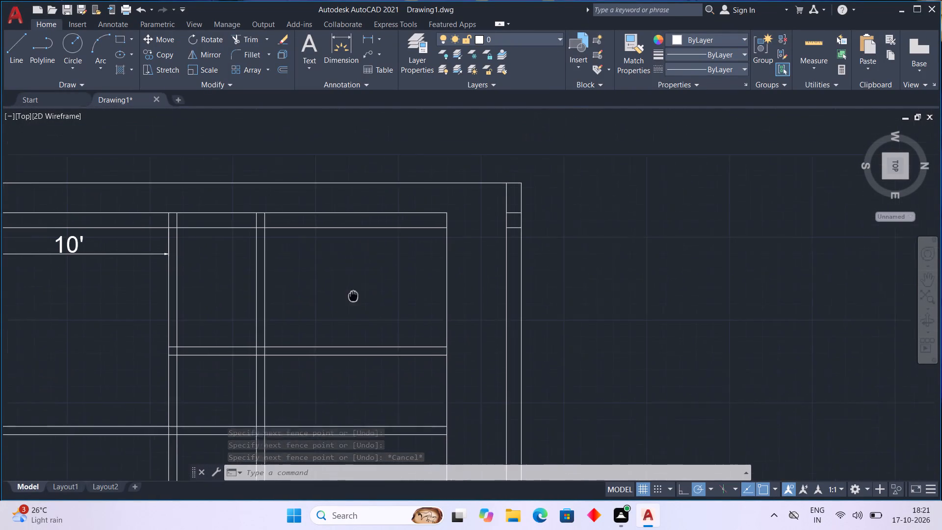
middle_click_drag(352, 298, 350, 302)
middle_click_drag(356, 282, 357, 248)
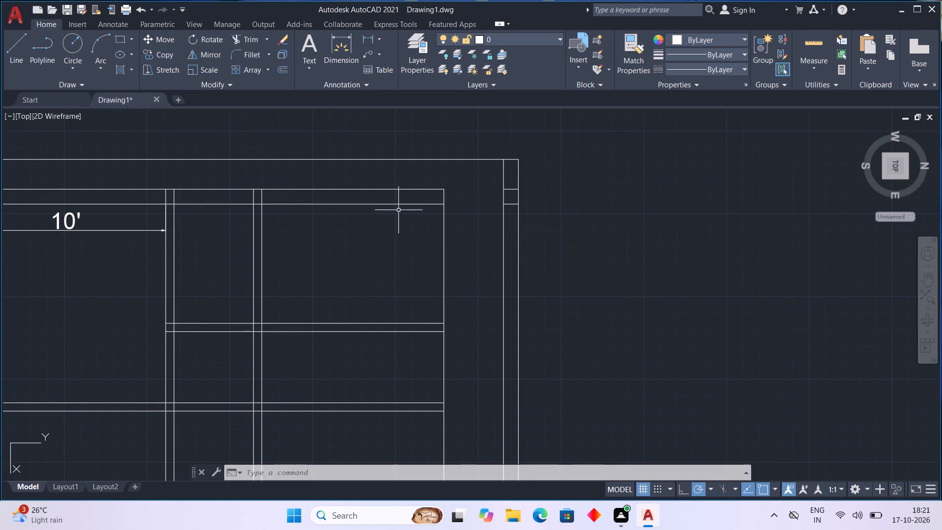
scroll(373, 255, "down", 2)
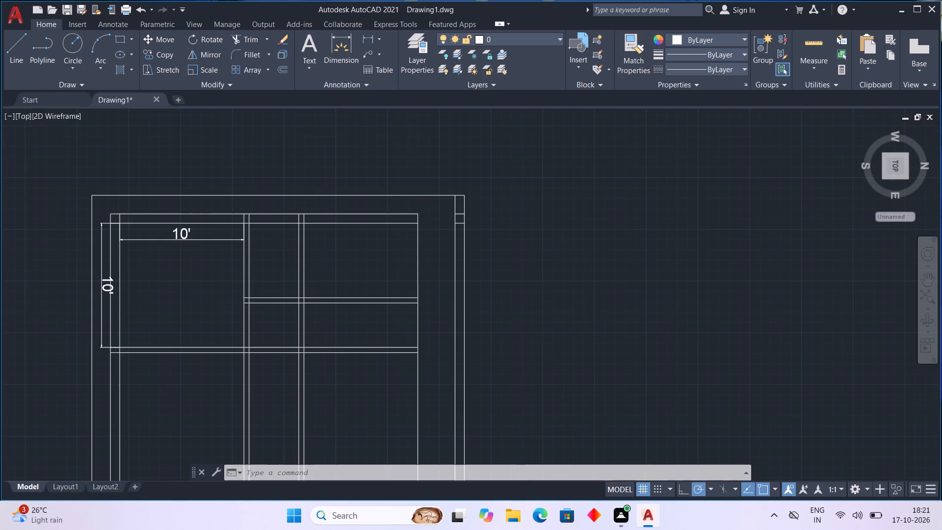
scroll(373, 255, "up", 1)
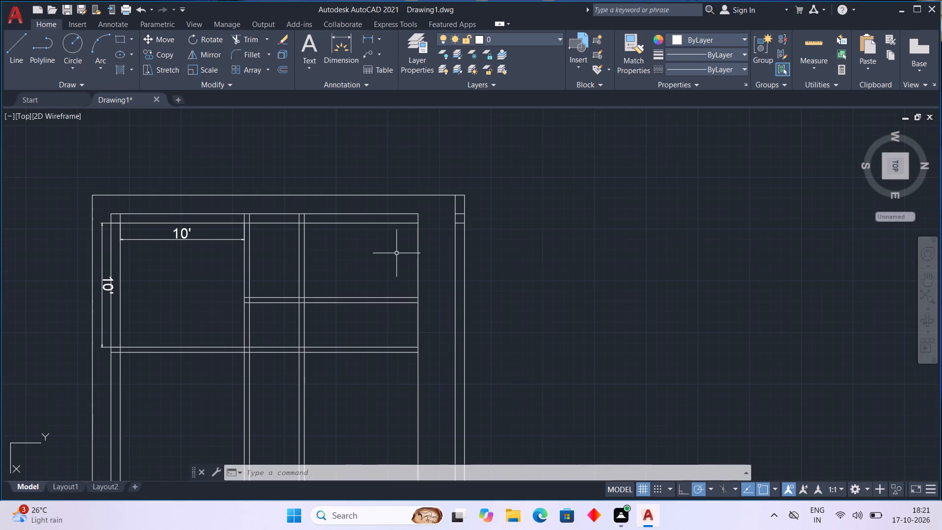
middle_click_drag(441, 248, 428, 299)
scroll(439, 267, "up", 1)
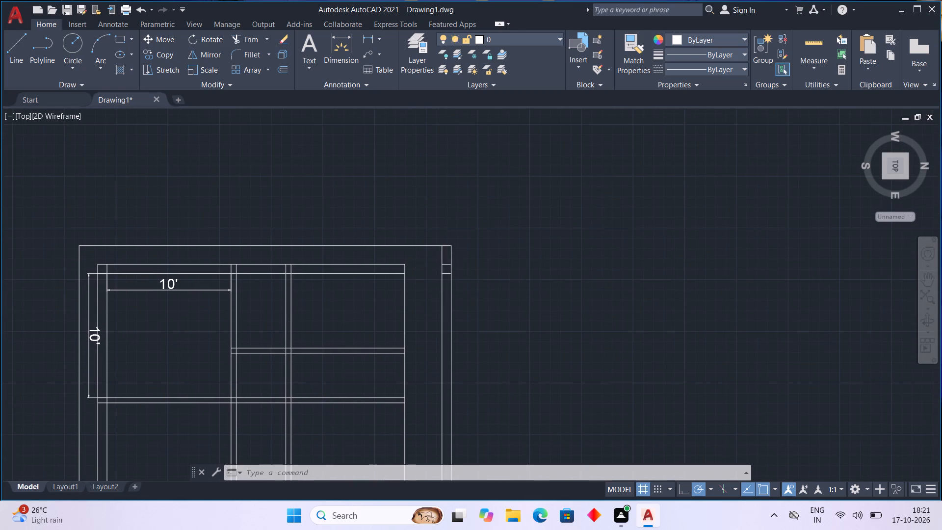
left_click(337, 44)
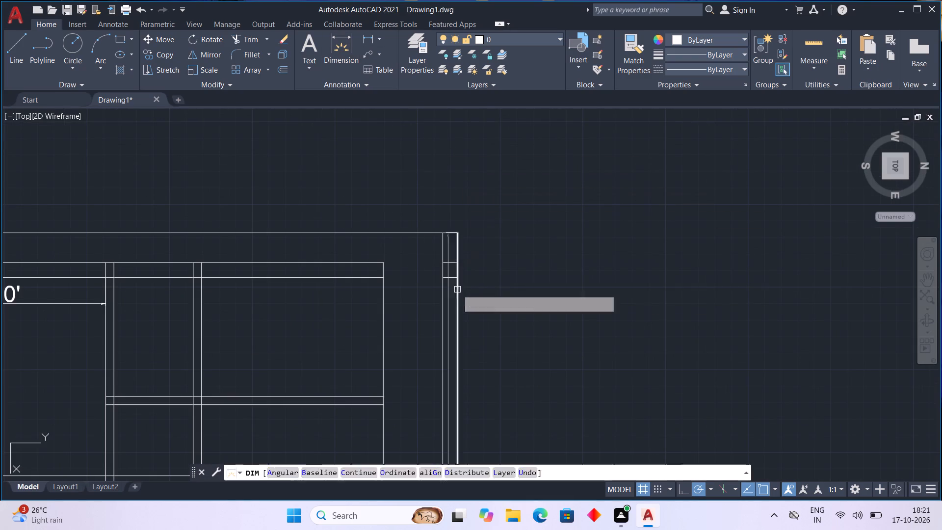
left_click(454, 264)
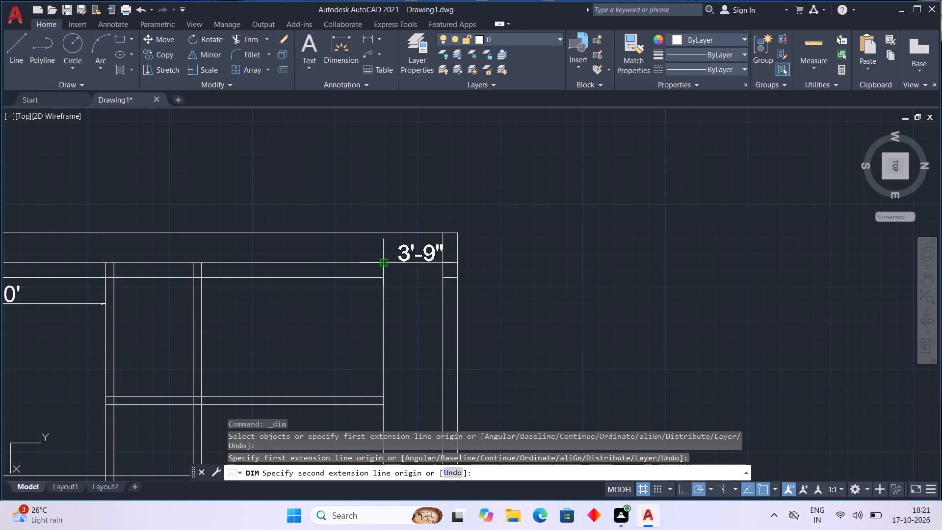
left_click(383, 261)
left_click(390, 218)
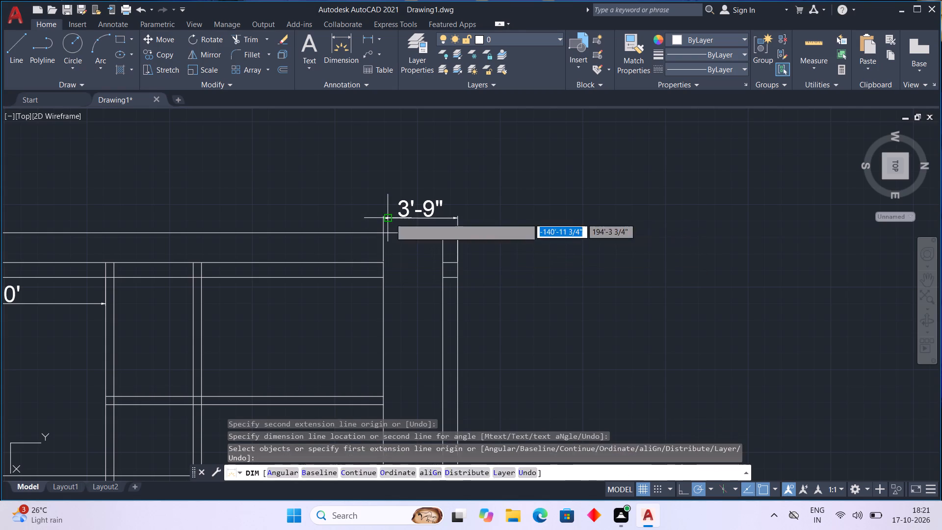
key("Escape")
middle_click_drag(419, 272, 427, 223)
key("Escape")
Erase the 3'-9" dimension beyond the west outline near the northwest corner.
left_click(440, 160)
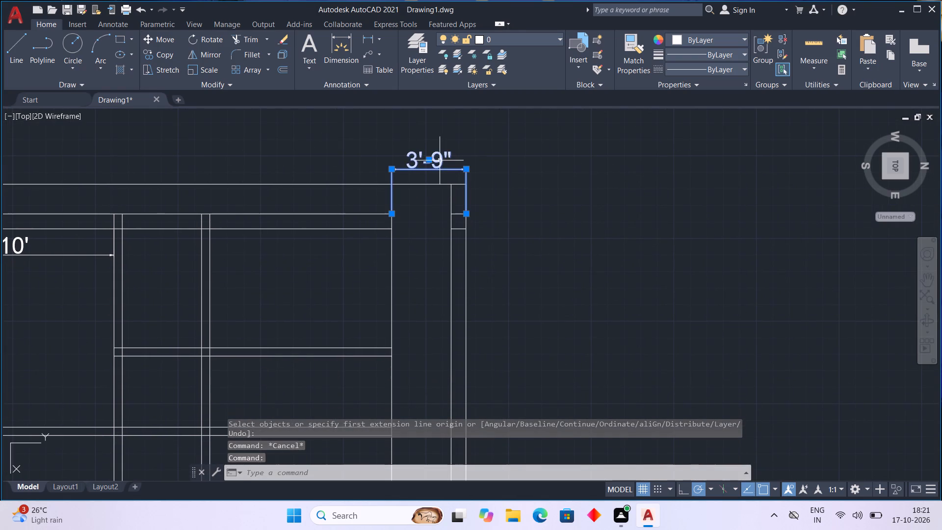
key("Delete")
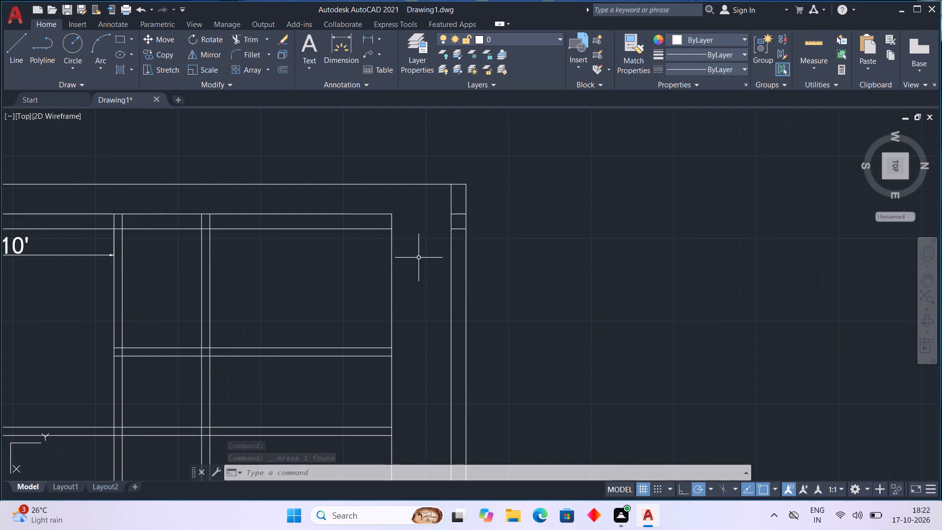
Trim away the two short cross lines between the north outline's inner and outer lines, near the northwest corner.
middle_click_drag(419, 264, 436, 219)
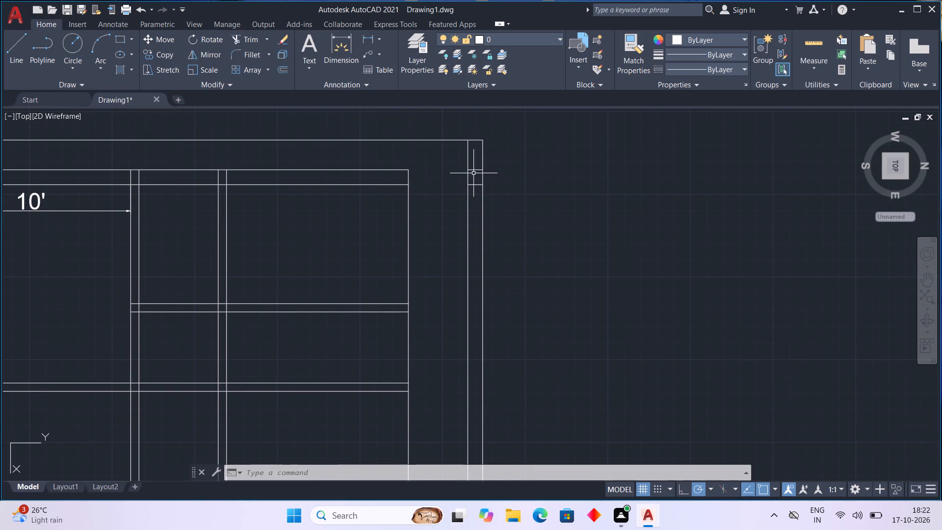
left_click(235, 38)
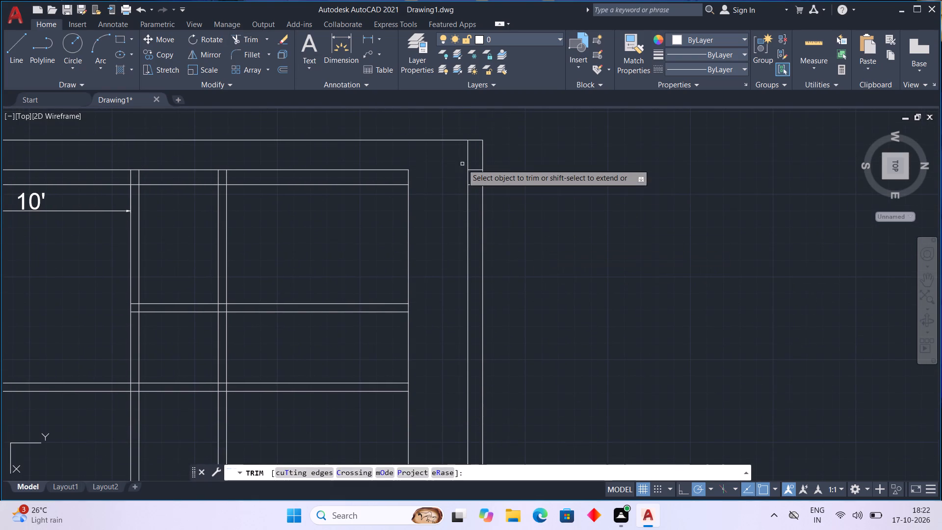
left_click(472, 162)
left_click(473, 199)
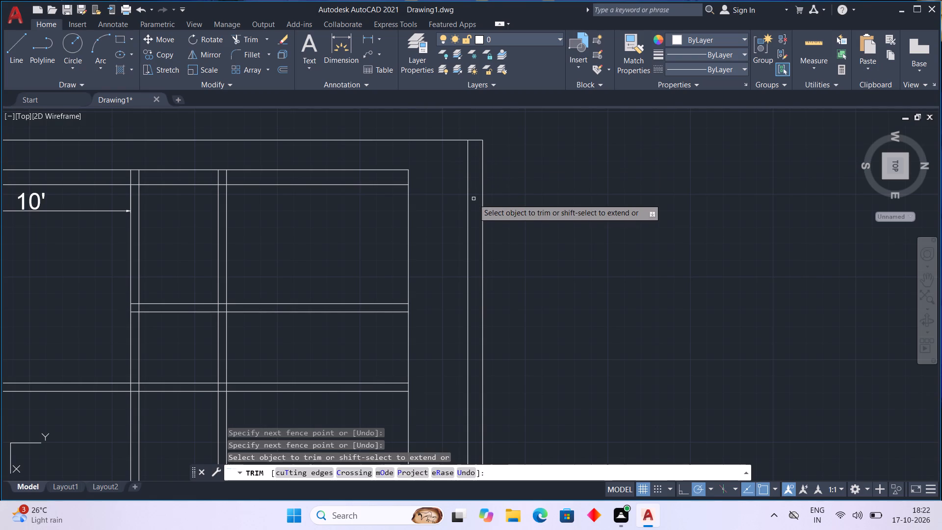
middle_click_drag(435, 215, 432, 241)
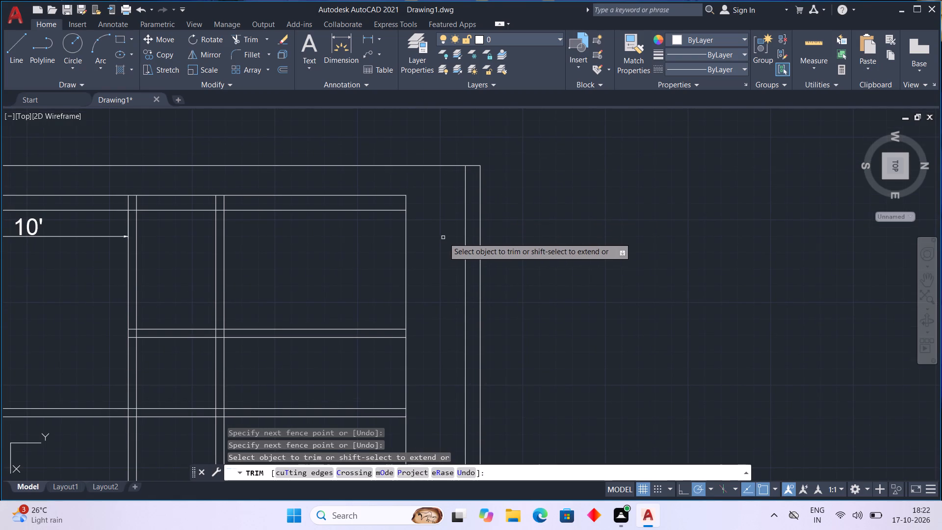
middle_click_drag(444, 238, 442, 218)
key("Escape")
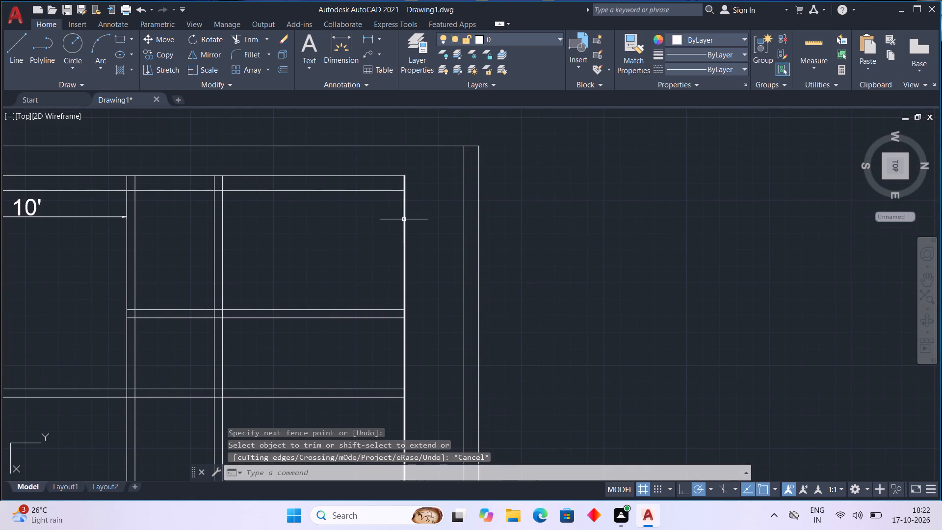
Nudge the plan's northernmost east-west line about 5 5/16" north toward the north outline.
left_click(404, 219)
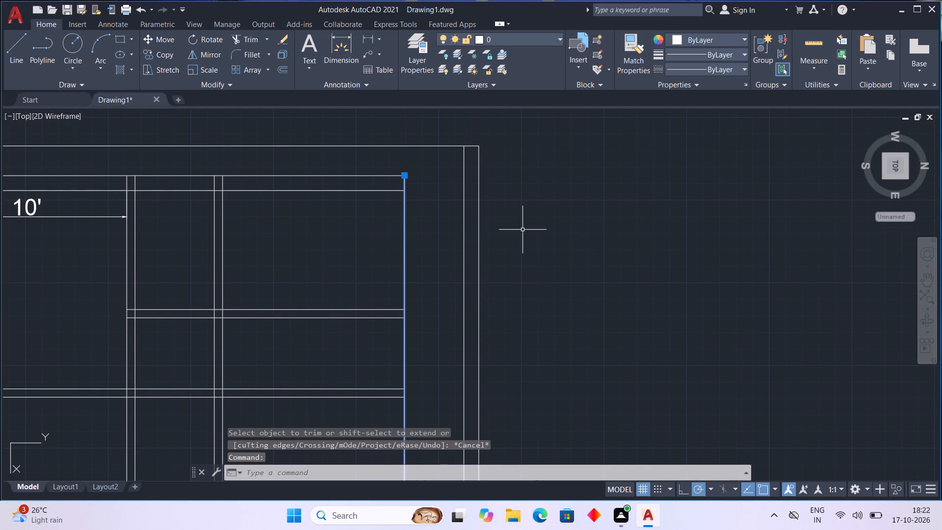
key("ctrl+Right")
key("ctrl+Right")
key("ctrl+Right")
key("ctrl+Right")
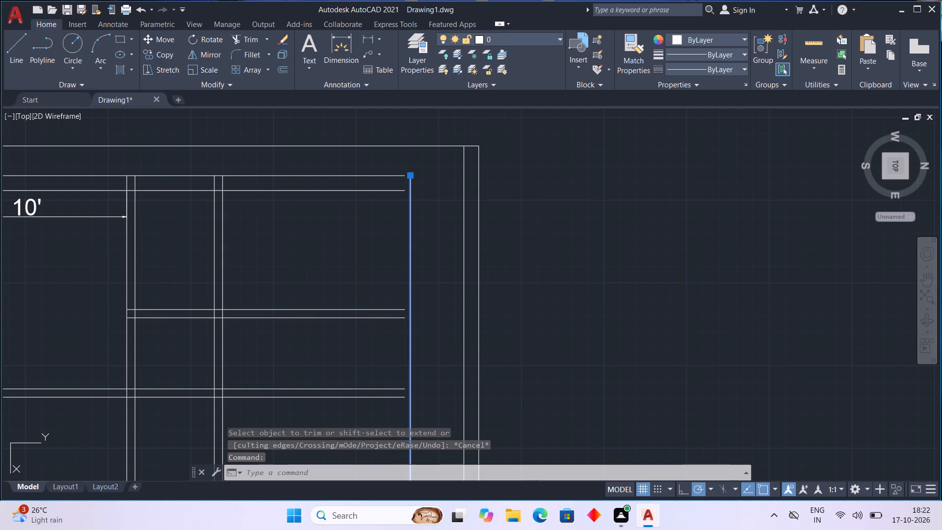
key("ctrl+Right")
key("ctrl+Right")
key("Escape")
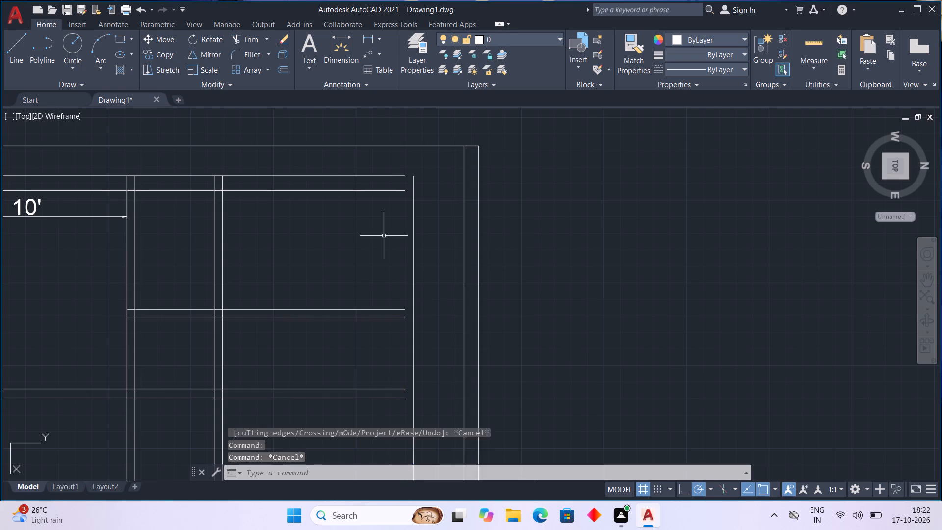
Measure from the nudged line's west end to the north outline's outer line.
scroll(415, 197, "up", 4)
middle_click_drag(426, 181, 401, 330)
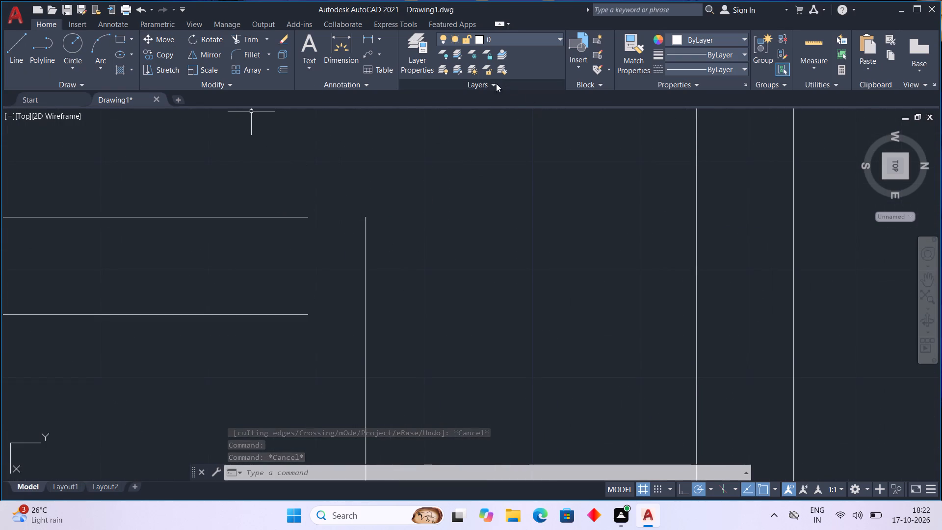
scroll(486, 83, "down", 4)
middle_click_drag(480, 132, 425, 227)
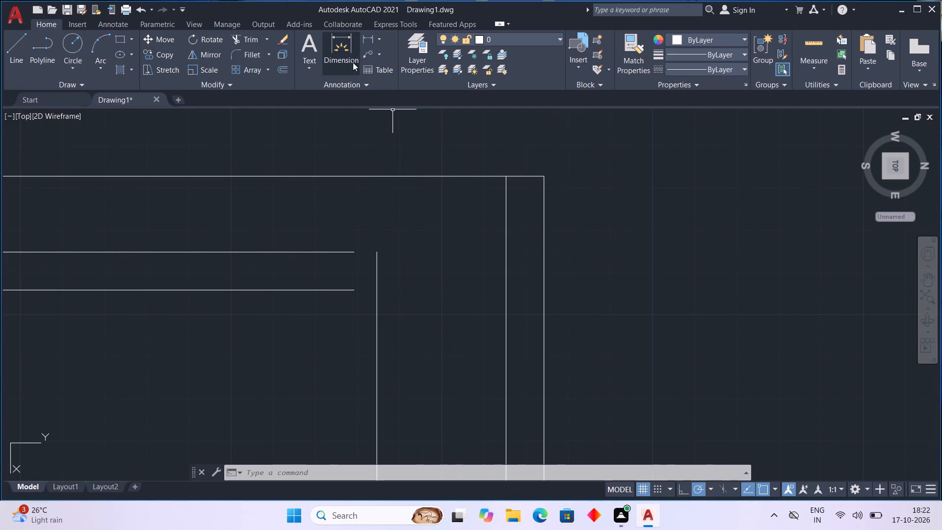
left_click(344, 40)
left_click(377, 254)
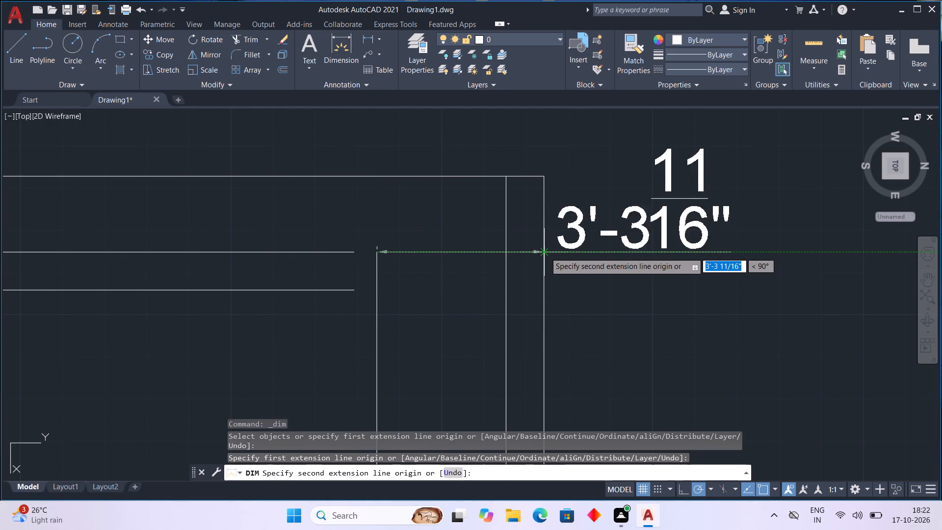
key("Escape")
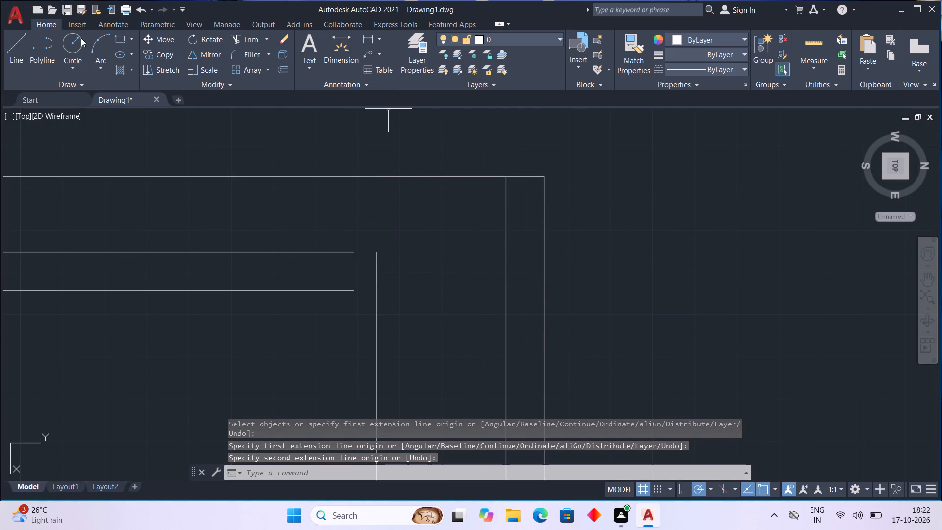
Draw a line about 5 5/16" long joining the nudged line's west end to the north end of the west wall's outer line.
left_click(14, 51)
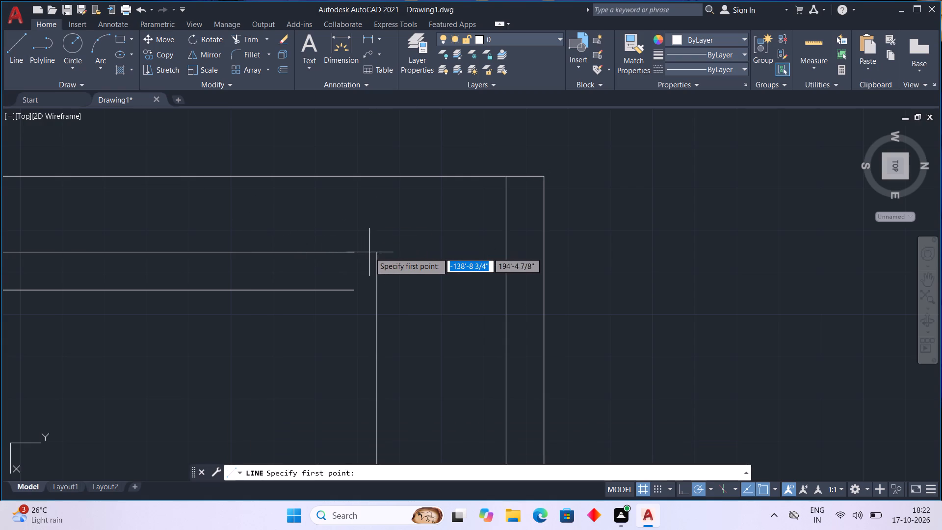
left_click(379, 252)
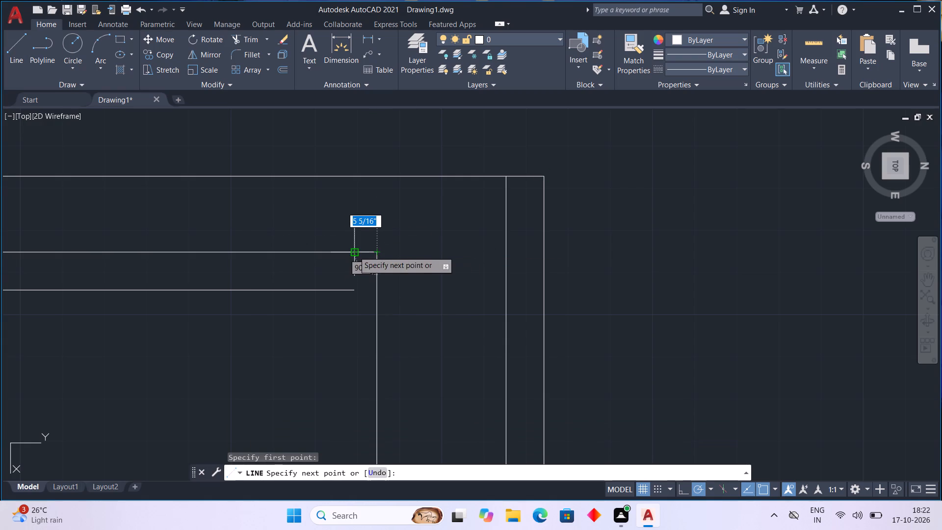
left_click(354, 251)
key("Escape")
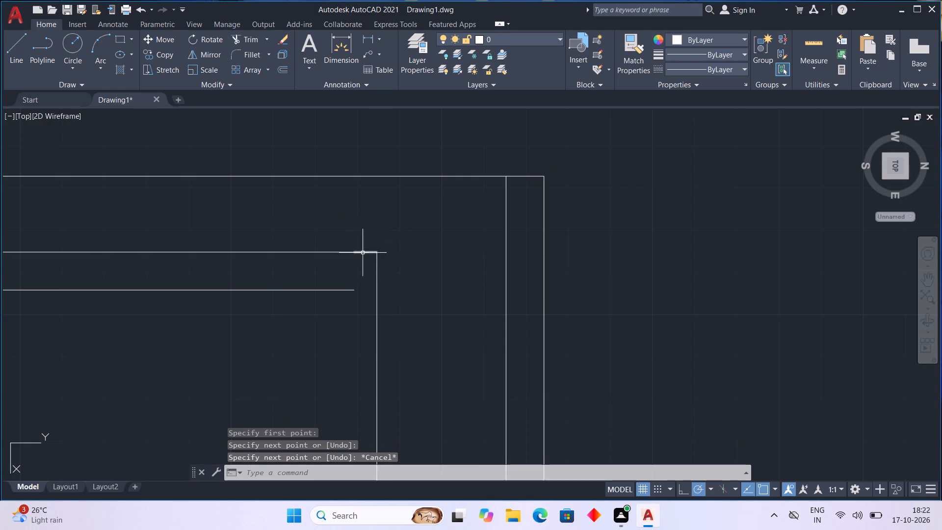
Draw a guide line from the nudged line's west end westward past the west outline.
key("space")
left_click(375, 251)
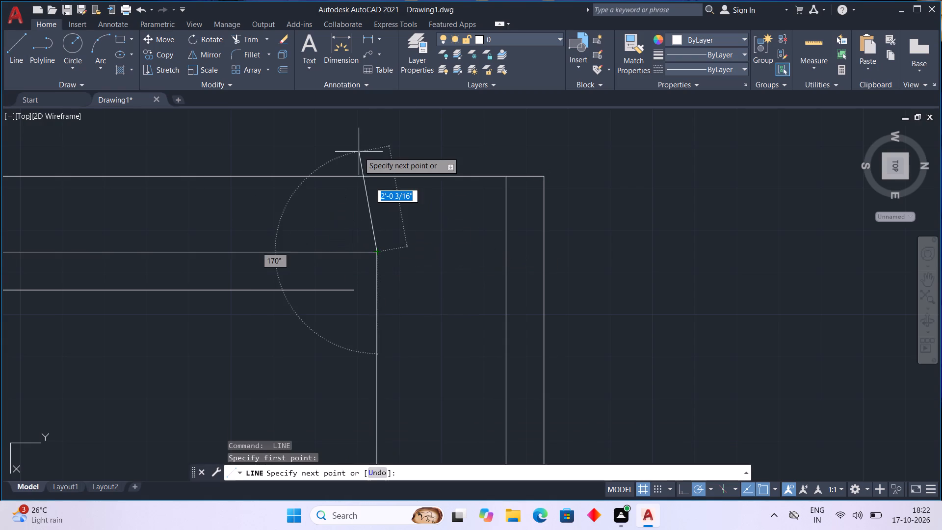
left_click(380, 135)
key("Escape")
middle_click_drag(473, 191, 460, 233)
Measure along the west outline from the guide line's crossing to the northwest outer corner.
left_click(334, 40)
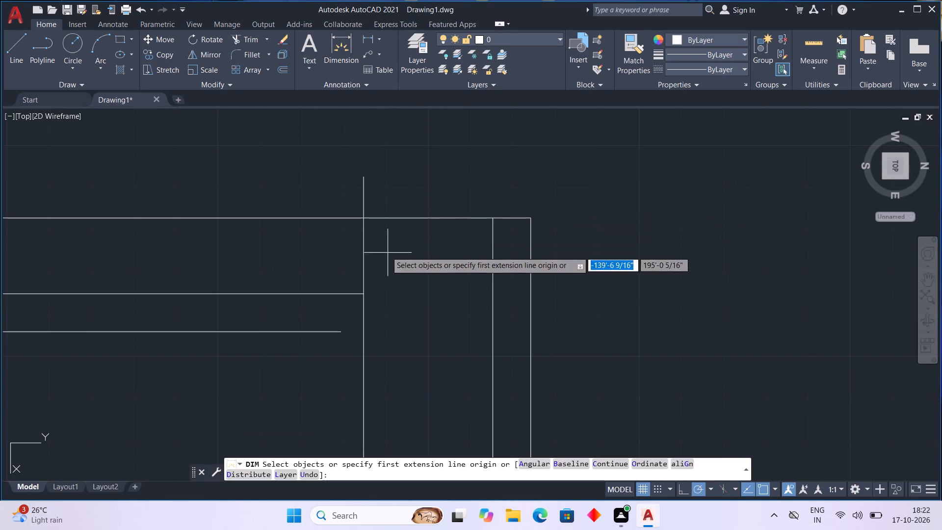
key("Escape")
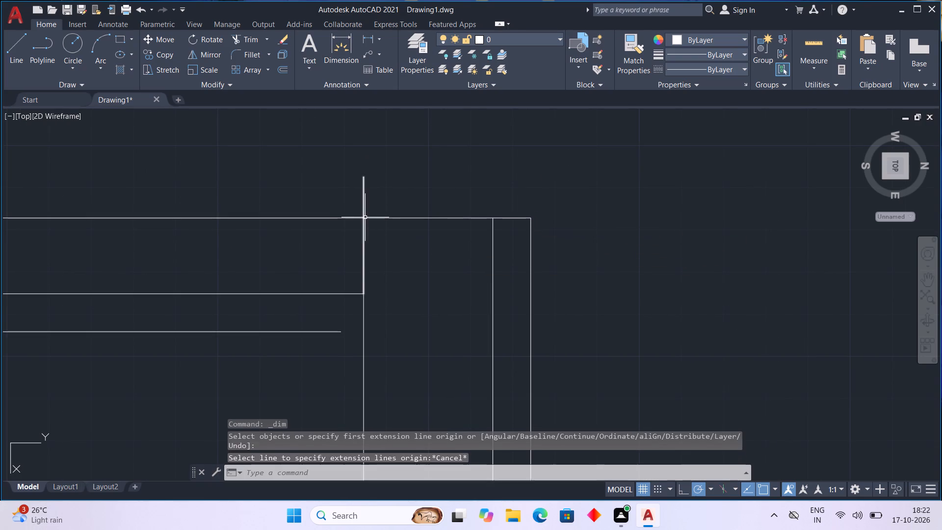
left_click(342, 38)
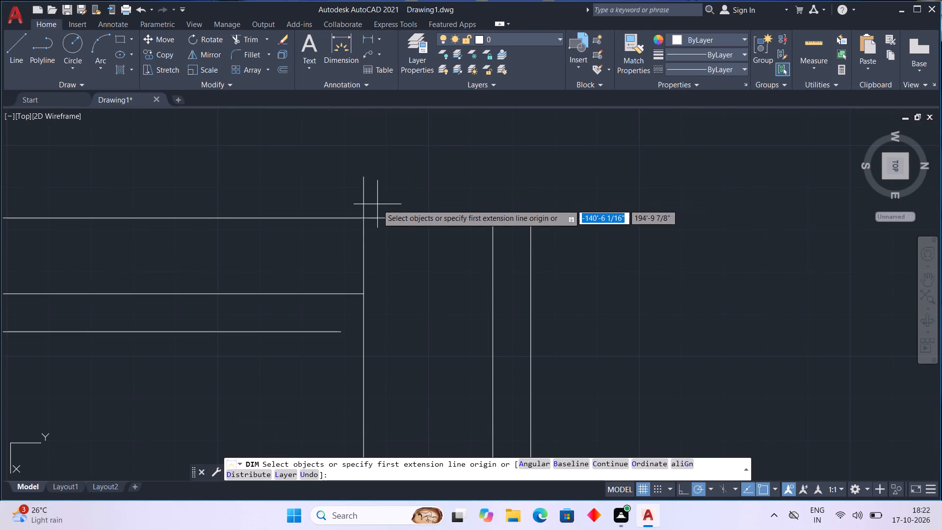
left_click(365, 218)
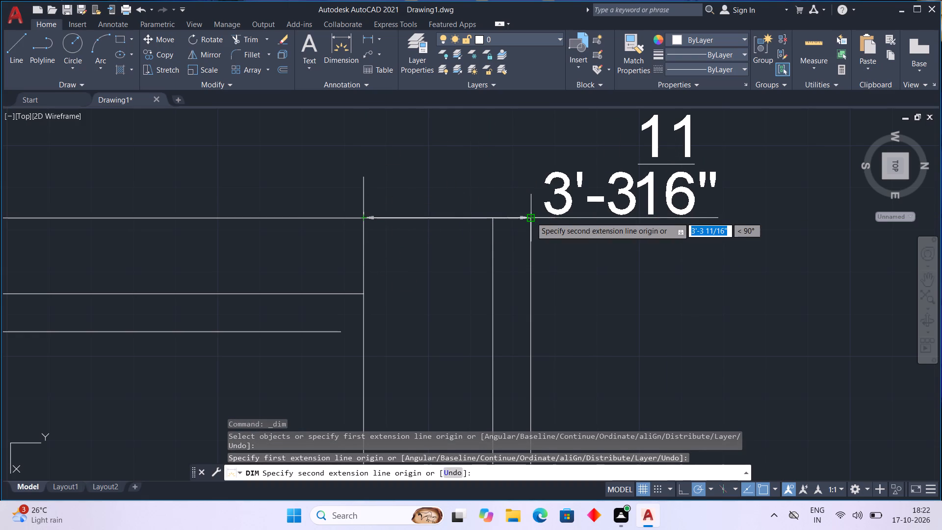
key("Escape")
Measure along the west wall's inner line from the northern east-west partition's north face to the plan's northernmost line.
scroll(440, 271, "down", 1)
middle_click_drag(440, 271, 440, 270)
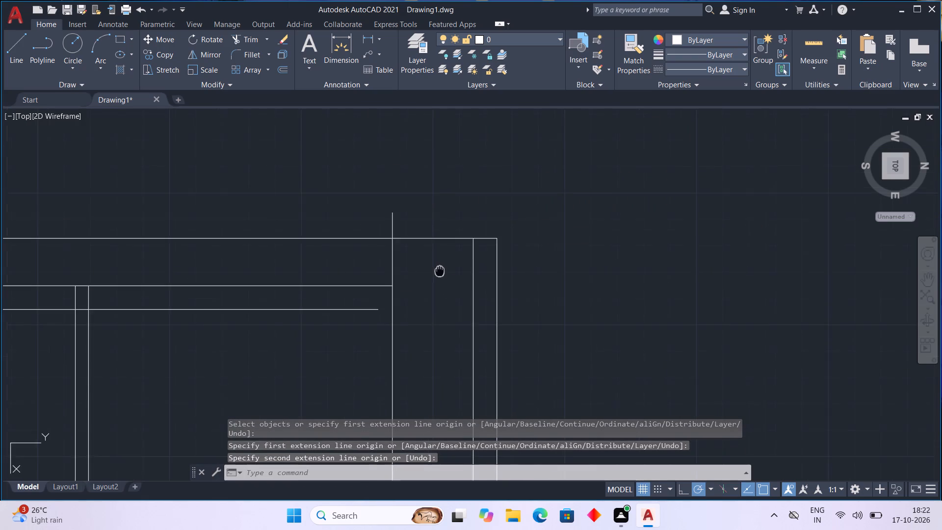
middle_click_drag(440, 270, 437, 162)
key("Escape")
scroll(430, 176, "down", 1)
key("space")
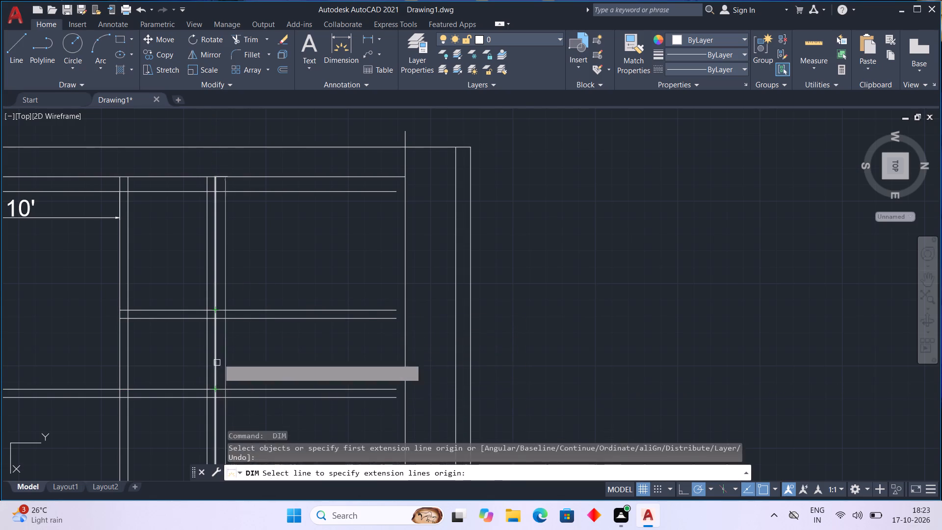
left_click(214, 192)
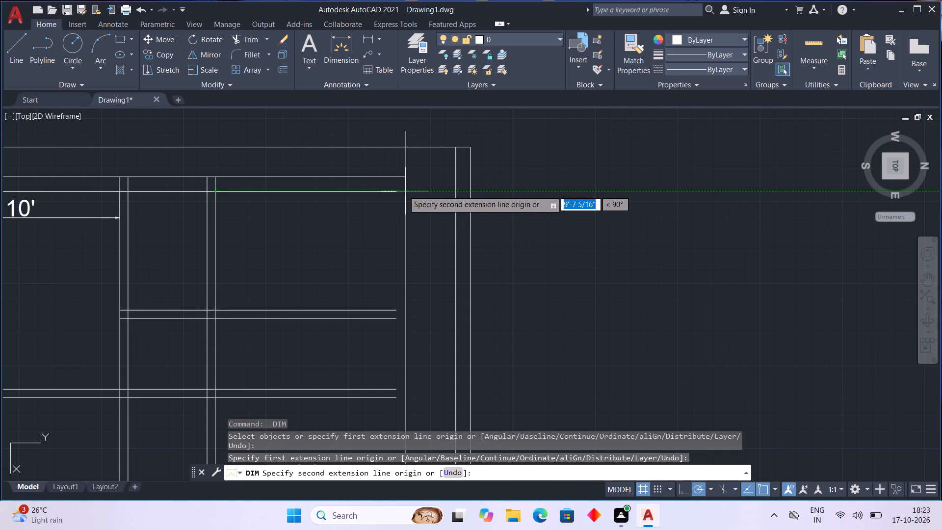
key("Escape")
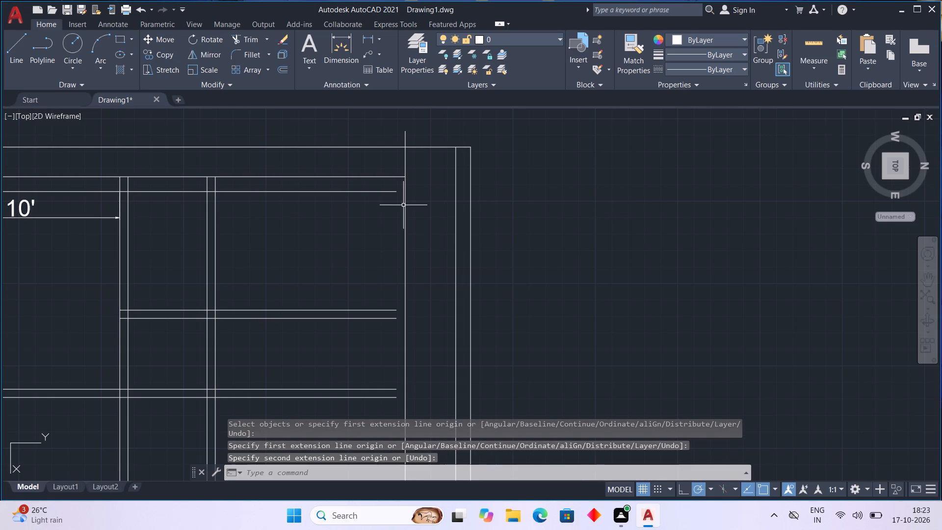
key("Escape")
Nudge the plan's northernmost east-west line slightly farther north.
left_click(405, 214)
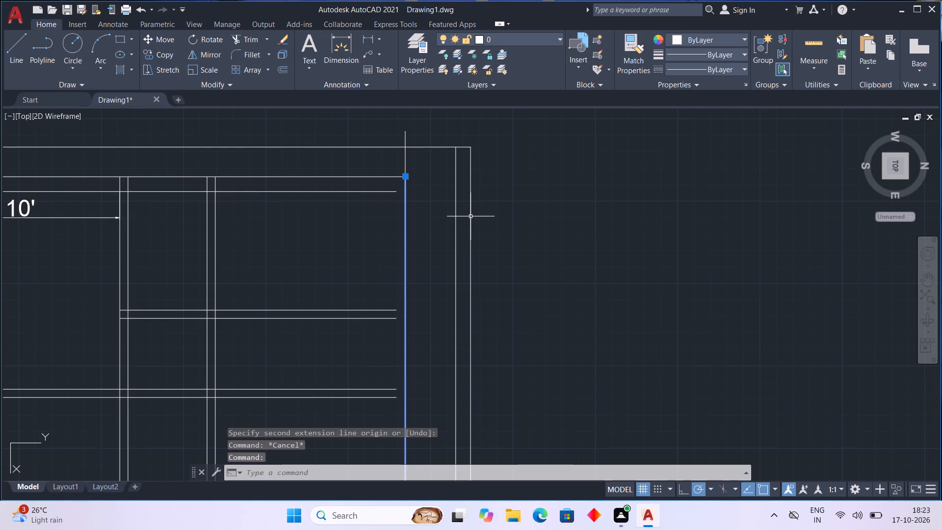
key("ctrl+Right")
key("ctrl+Right")
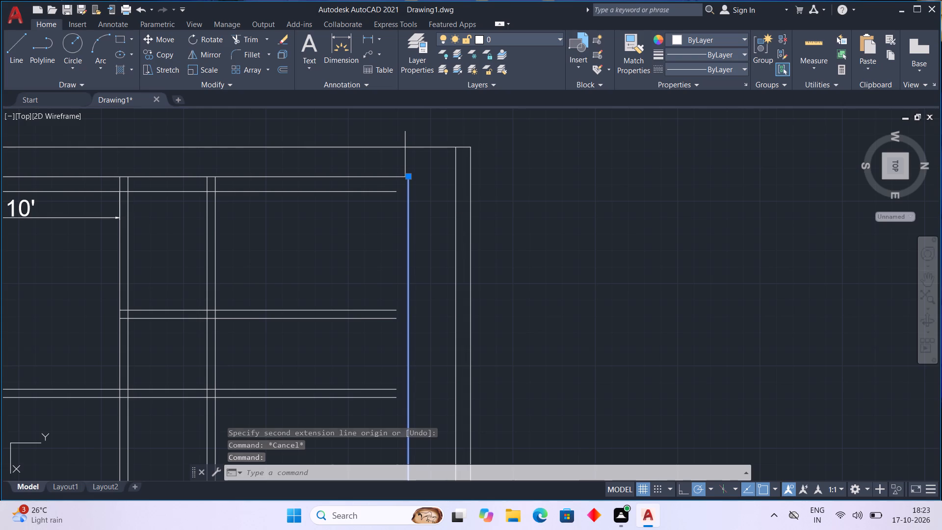
key("ctrl+Right")
key("Escape")
Erase the short guide line crossing the west outline from the end of the west wall's outer line.
scroll(421, 162, "up", 3)
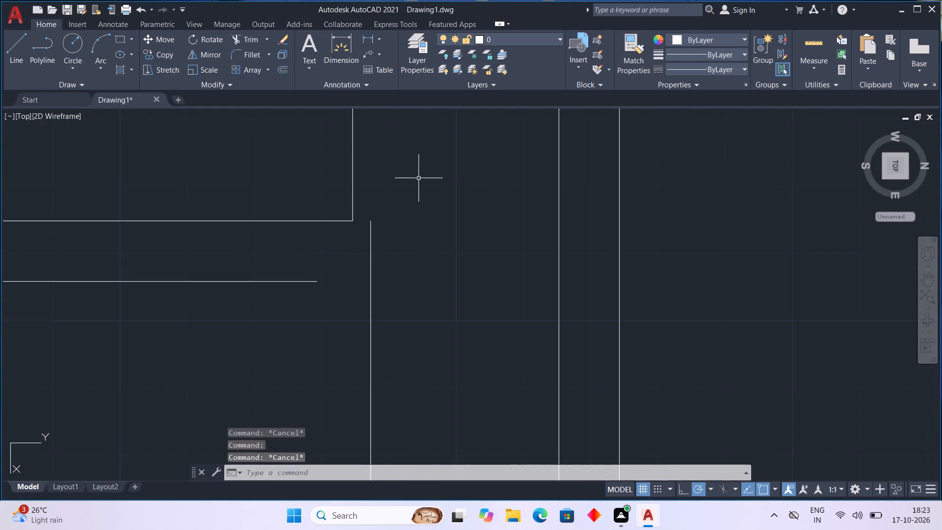
middle_click_drag(419, 180, 398, 279)
scroll(381, 270, "down", 1)
key("Escape")
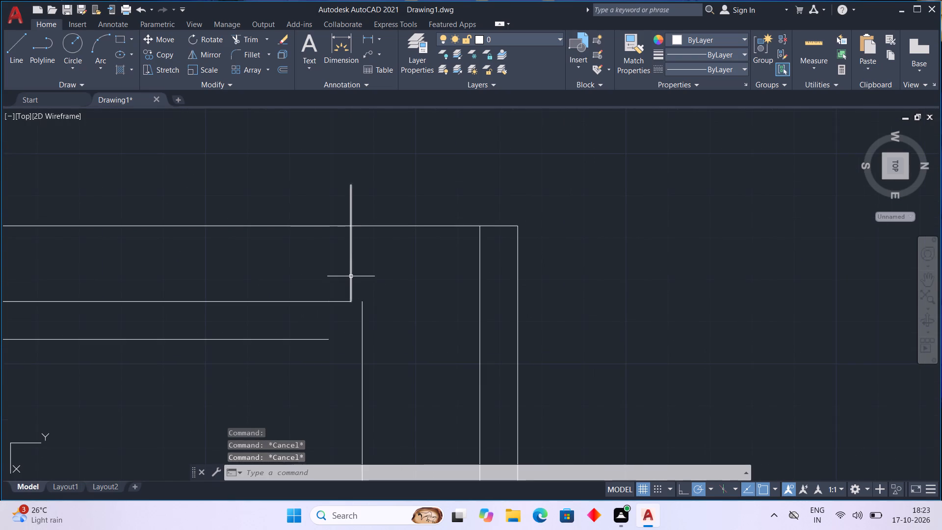
left_click(351, 276)
key("Delete")
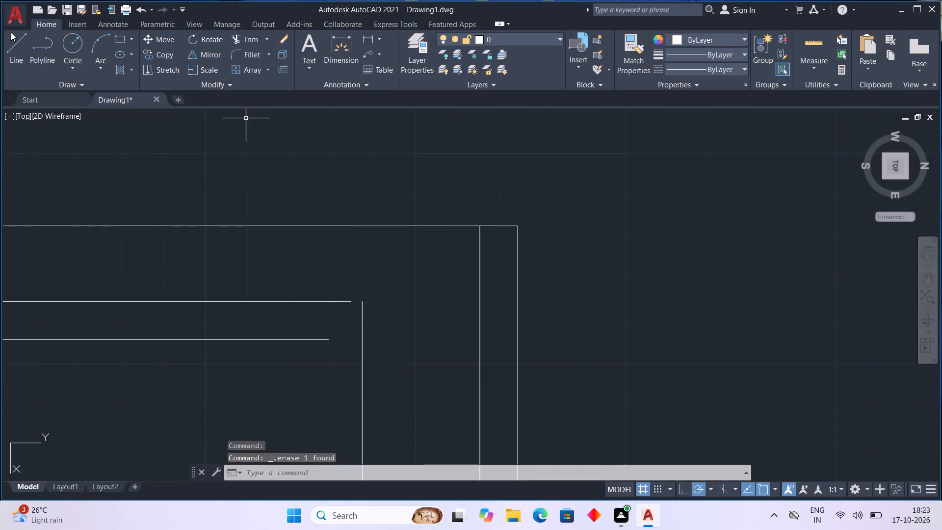
Draw a new guide line from the northernmost east-west line's west end westward past the west outline.
left_click(8, 54)
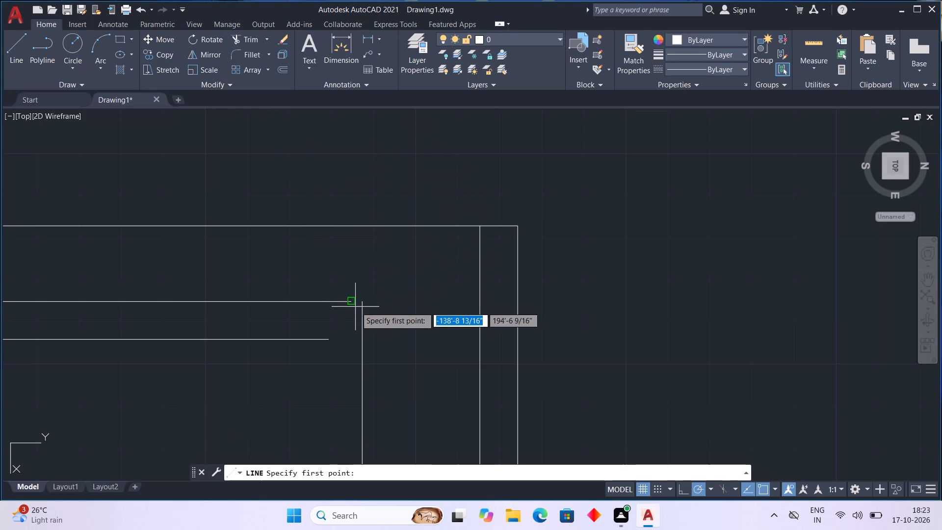
left_click(363, 306)
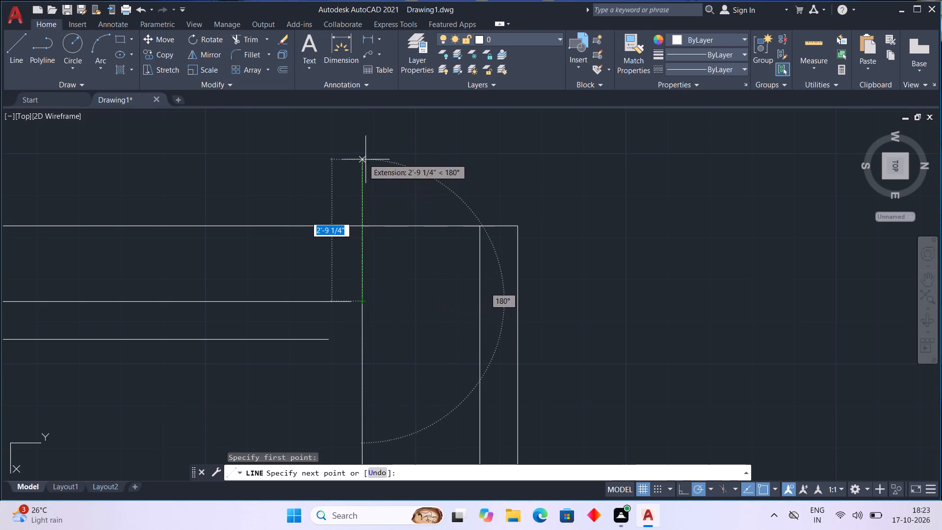
left_click(358, 156)
key("Escape")
middle_click(393, 235)
scroll(393, 235, "down", 1)
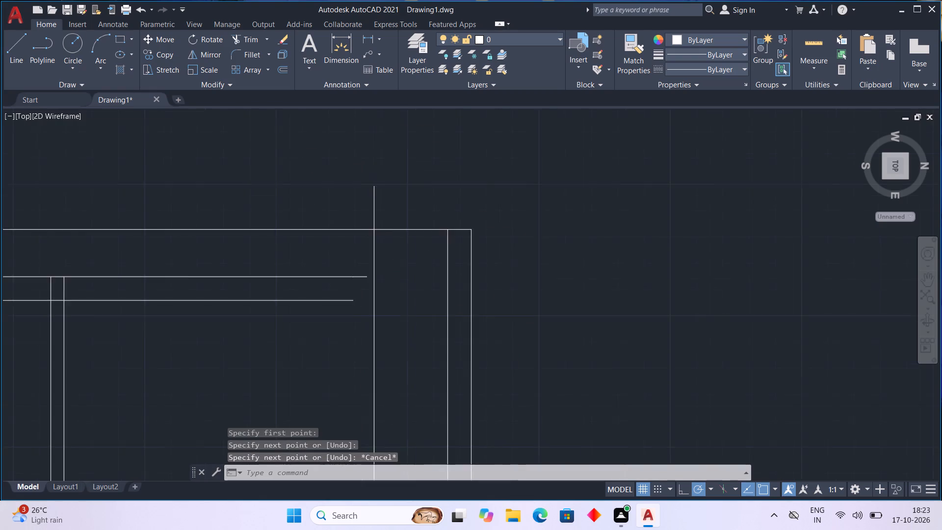
scroll(393, 235, "down", 1)
middle_click_drag(392, 243, 384, 183)
scroll(385, 202, "up", 2)
middle_click_drag(386, 197, 386, 229)
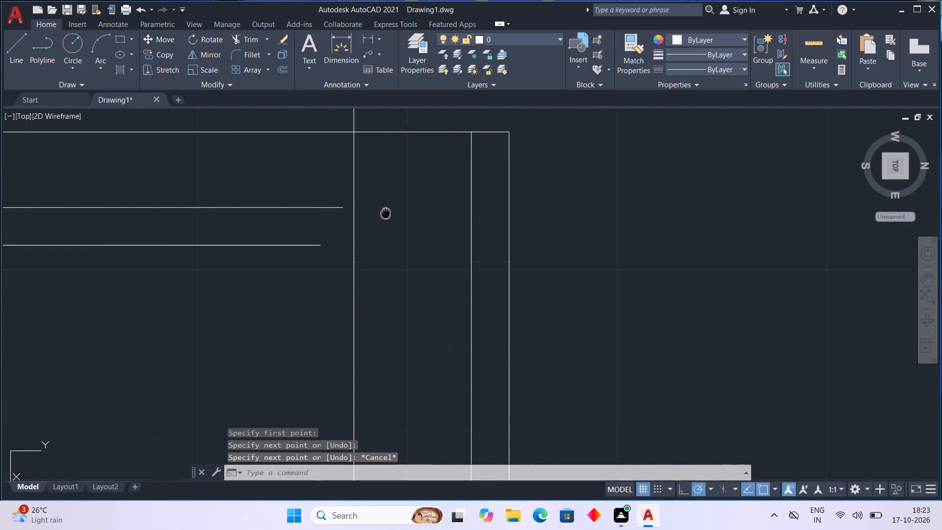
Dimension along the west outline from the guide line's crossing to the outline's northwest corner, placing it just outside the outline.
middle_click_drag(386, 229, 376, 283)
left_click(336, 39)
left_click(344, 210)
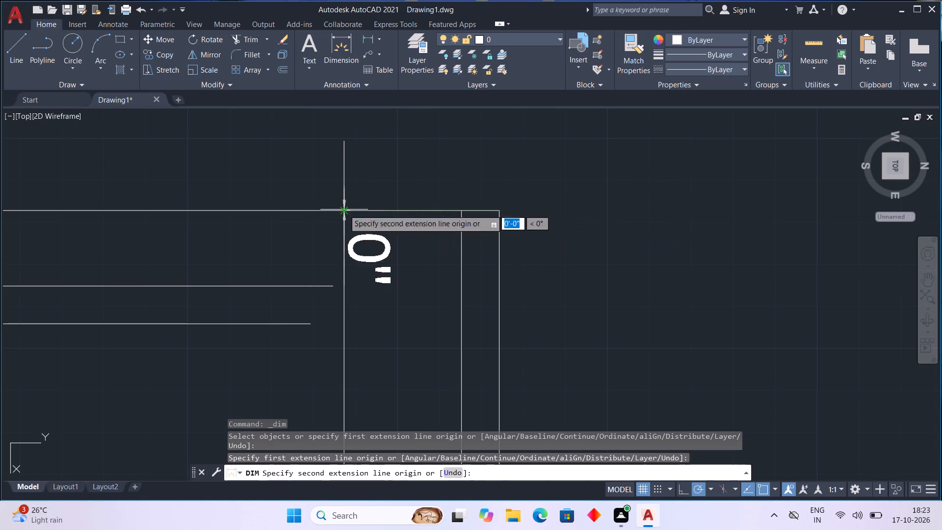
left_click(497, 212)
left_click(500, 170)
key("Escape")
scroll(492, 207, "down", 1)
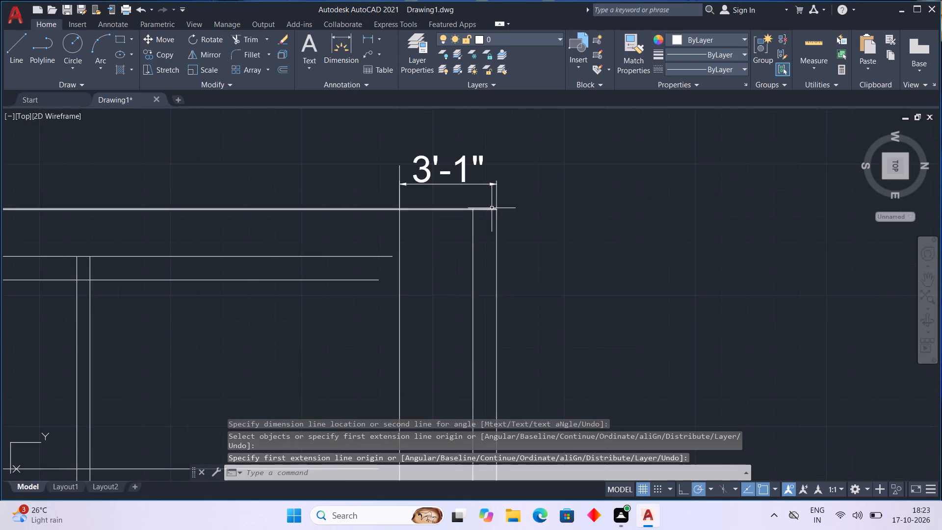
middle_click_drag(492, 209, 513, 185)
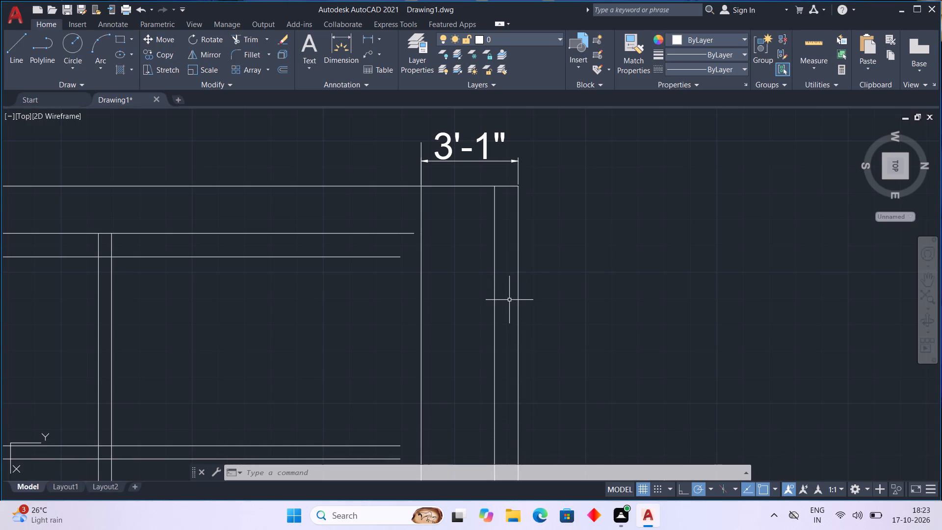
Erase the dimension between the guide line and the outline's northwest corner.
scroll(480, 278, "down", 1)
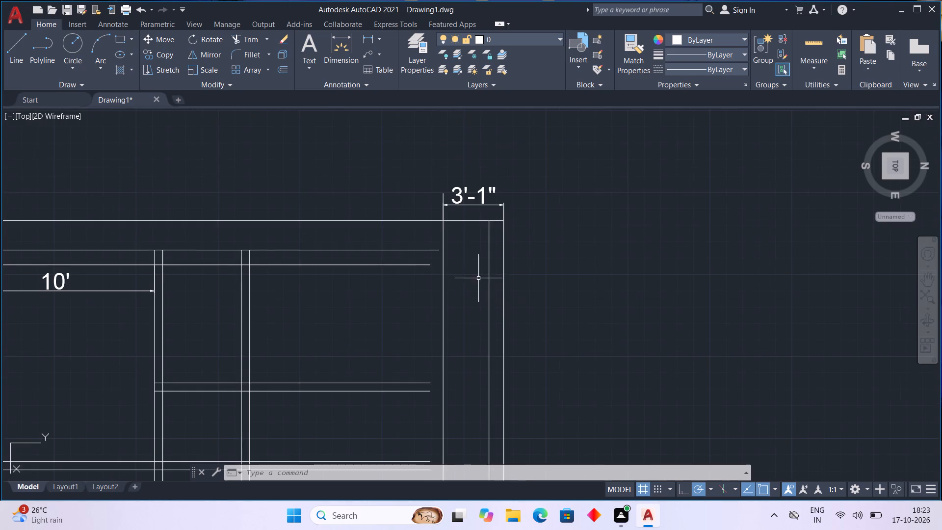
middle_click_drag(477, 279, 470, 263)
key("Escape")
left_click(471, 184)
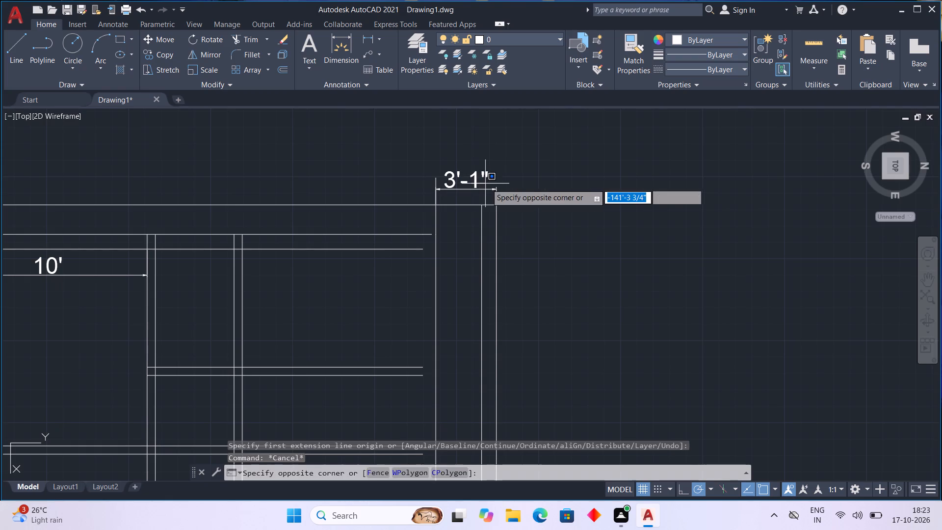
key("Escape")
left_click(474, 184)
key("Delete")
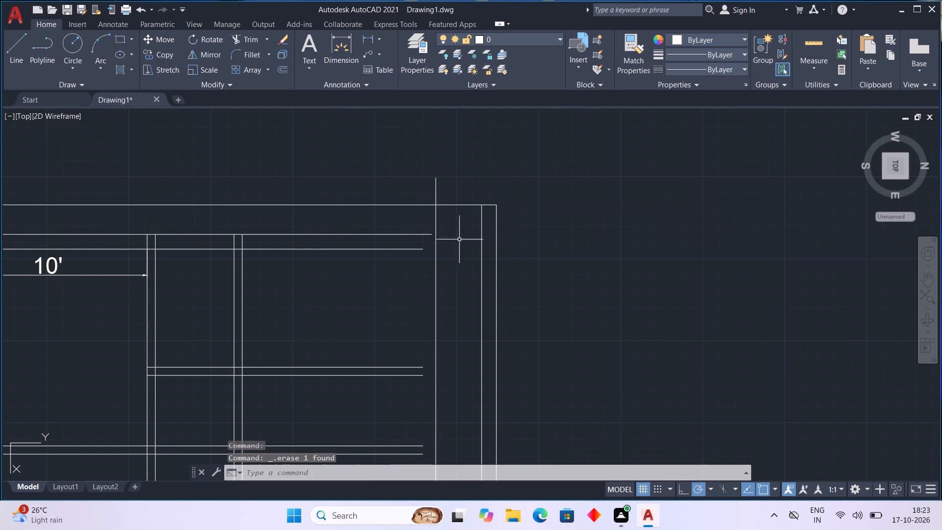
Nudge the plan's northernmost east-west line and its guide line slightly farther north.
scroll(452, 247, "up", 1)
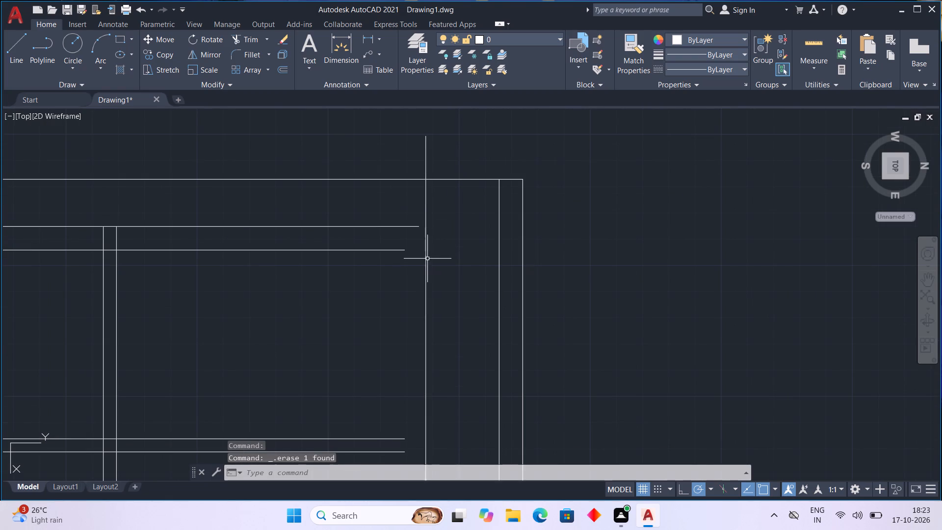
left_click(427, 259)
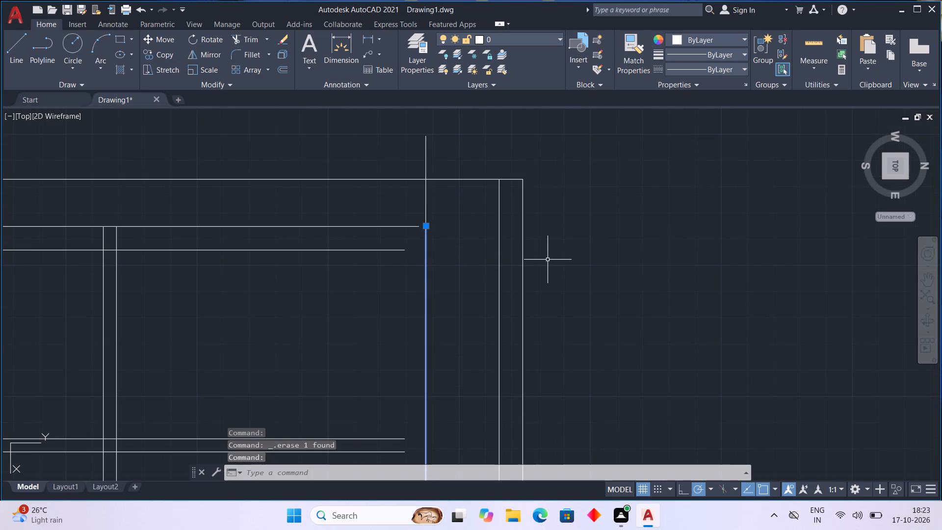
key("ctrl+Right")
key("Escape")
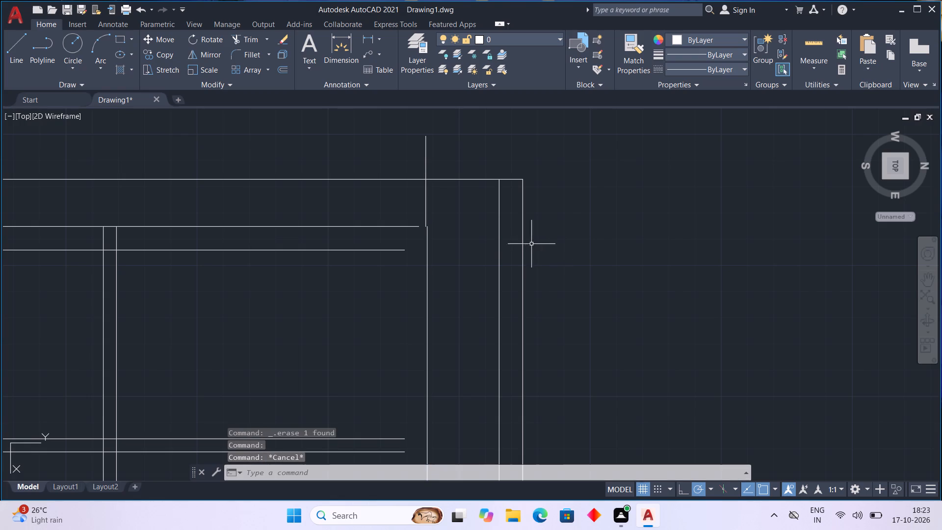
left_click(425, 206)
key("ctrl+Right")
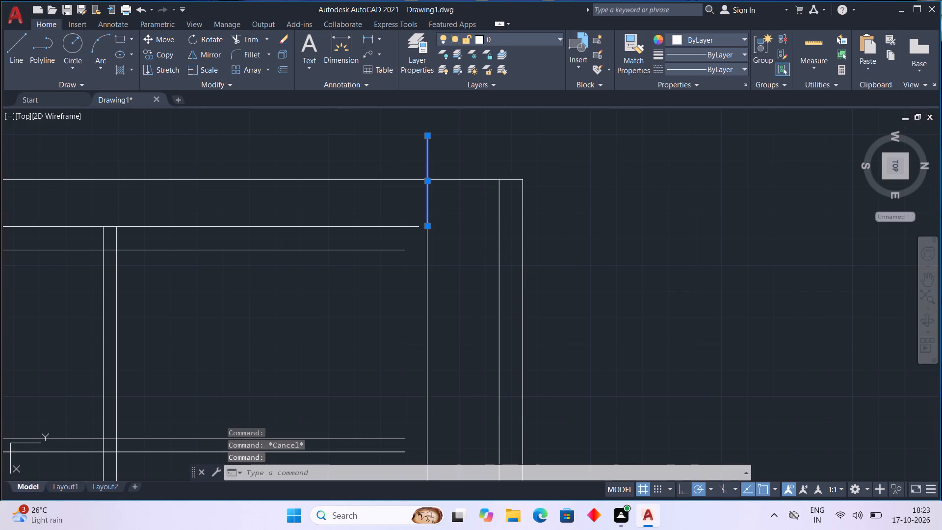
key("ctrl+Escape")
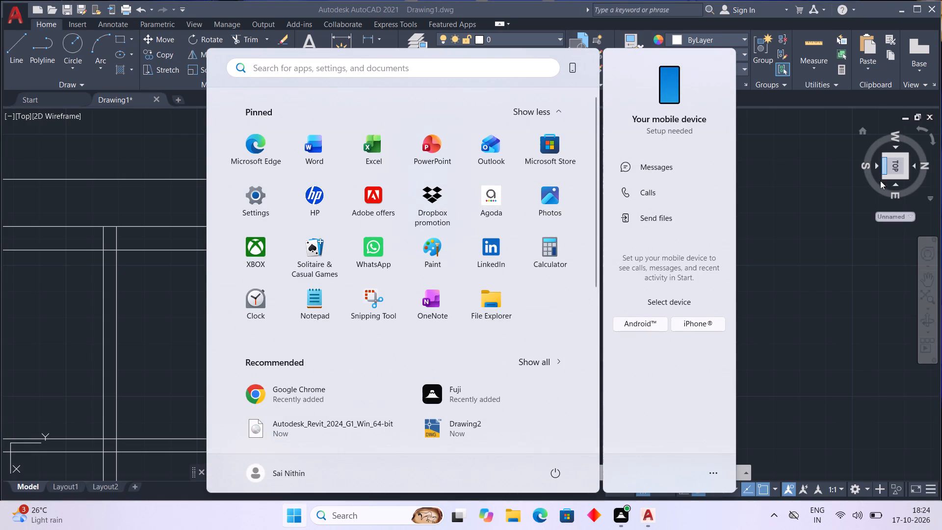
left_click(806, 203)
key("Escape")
Measure along the west outline from the guide line's crossing to the outline's northwest corner.
scroll(450, 218, "up", 4)
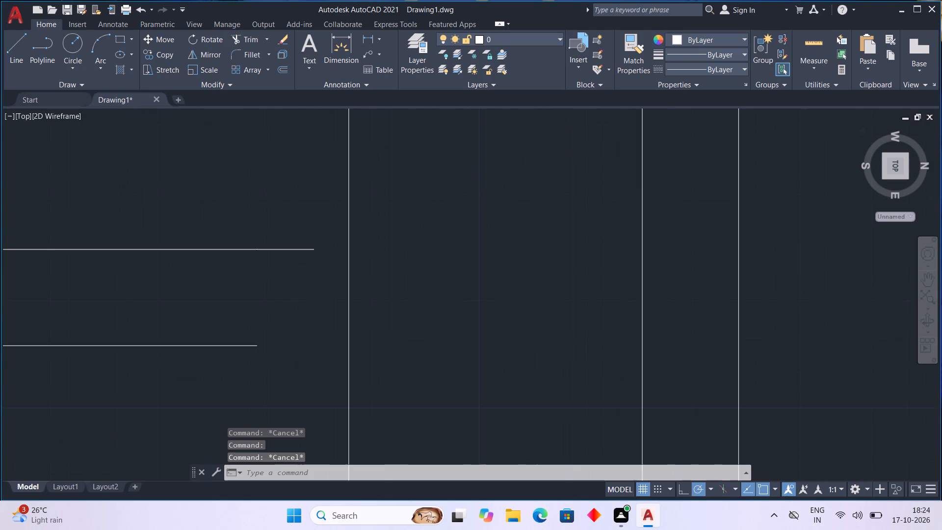
scroll(440, 218, "down", 1)
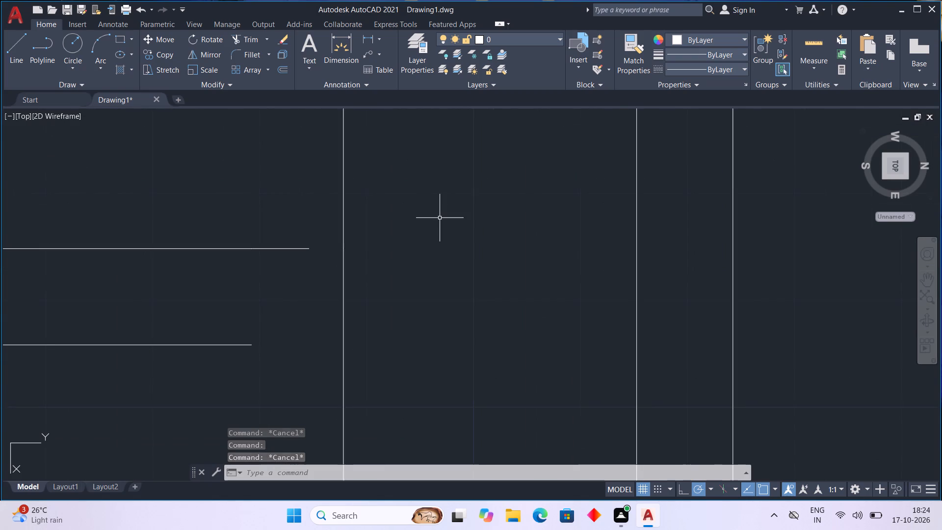
scroll(440, 218, "down", 1)
middle_click_drag(438, 219, 396, 335)
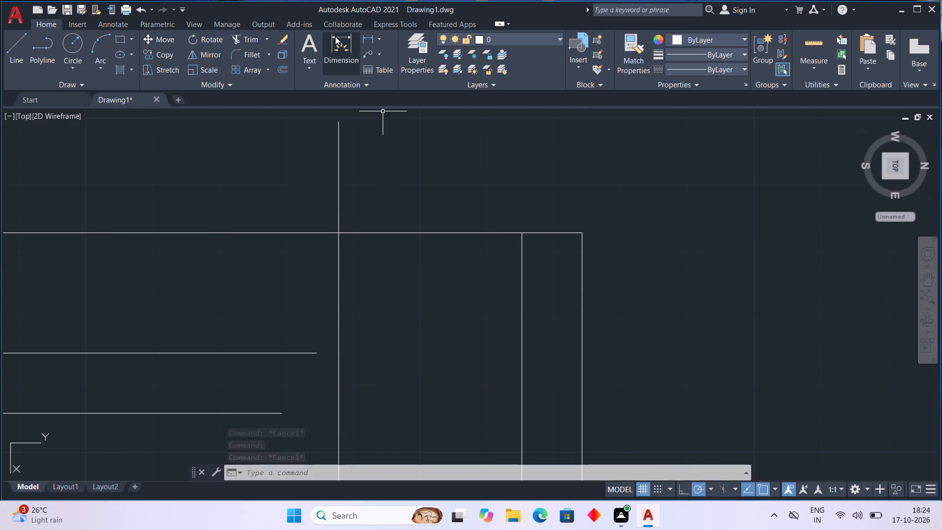
left_click(335, 36)
left_click(337, 234)
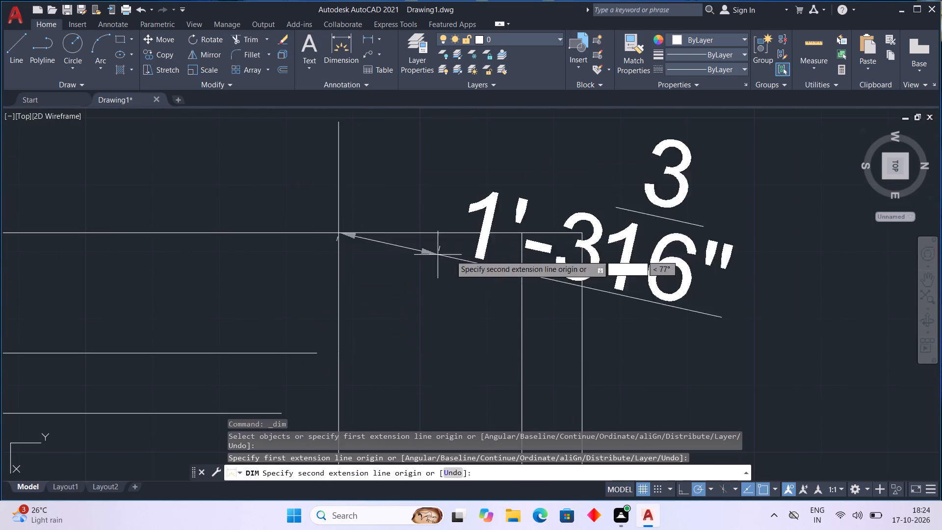
left_click(580, 236)
key("Escape")
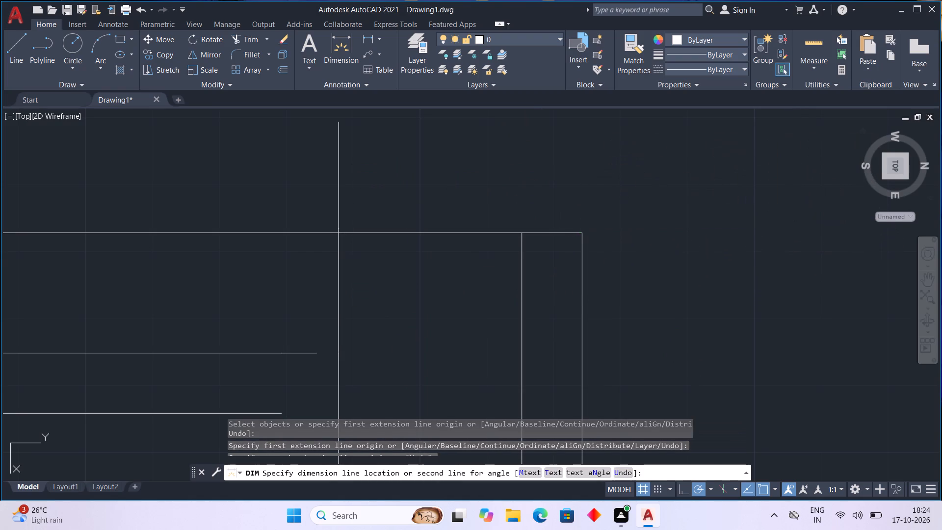
scroll(583, 206, "down", 1)
key("Escape")
key("Escape")
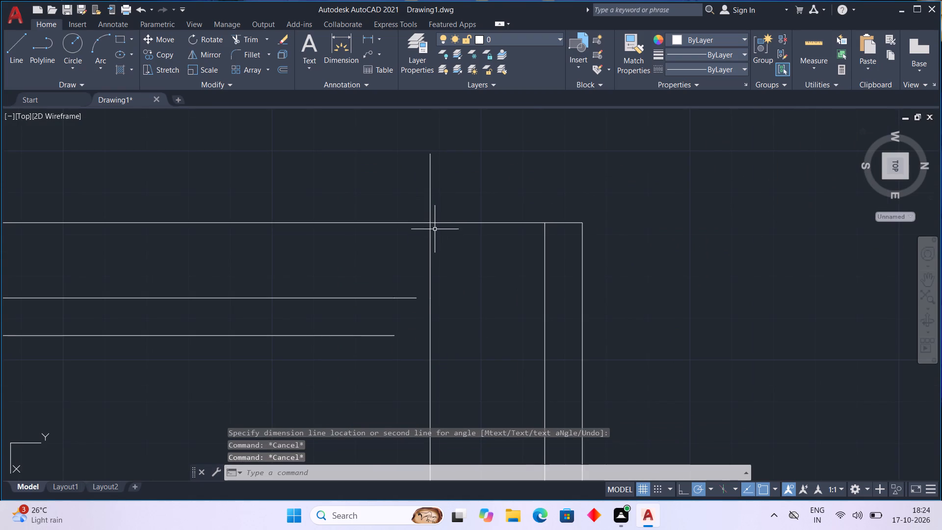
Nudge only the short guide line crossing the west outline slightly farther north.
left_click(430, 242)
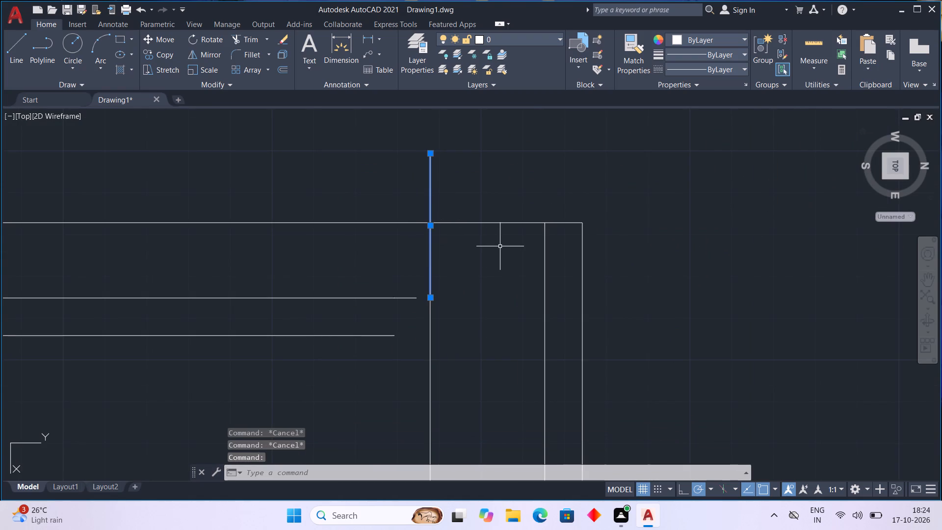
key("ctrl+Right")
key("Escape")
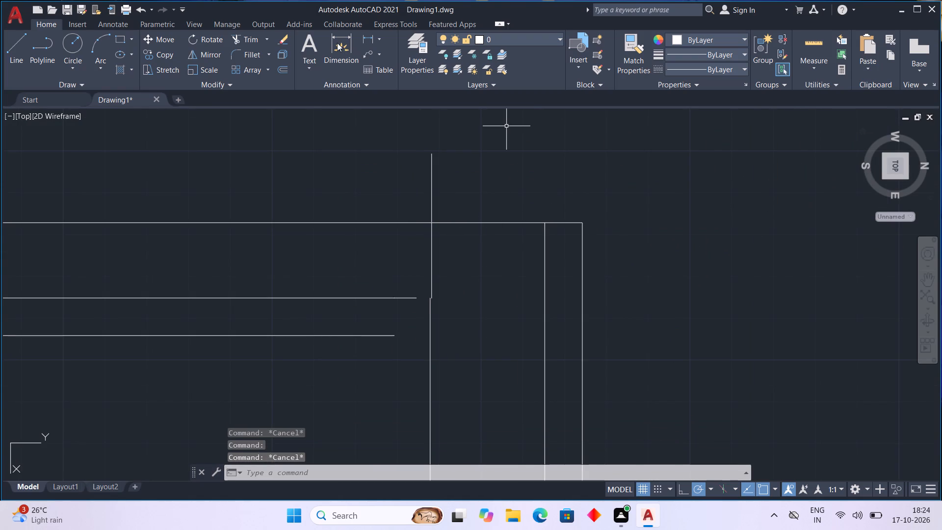
Check the distance from the nudged guide line to the outline's northwest corner.
left_click(337, 43)
left_click(433, 225)
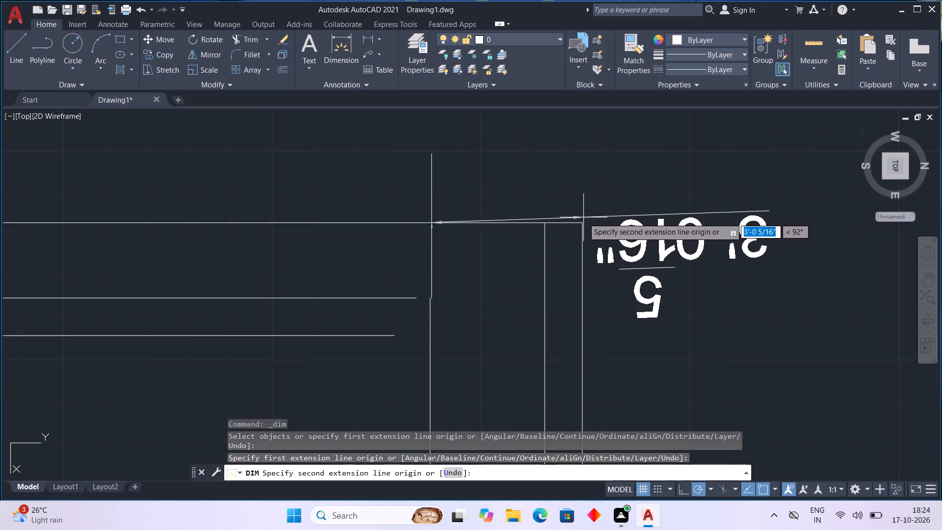
key("Escape")
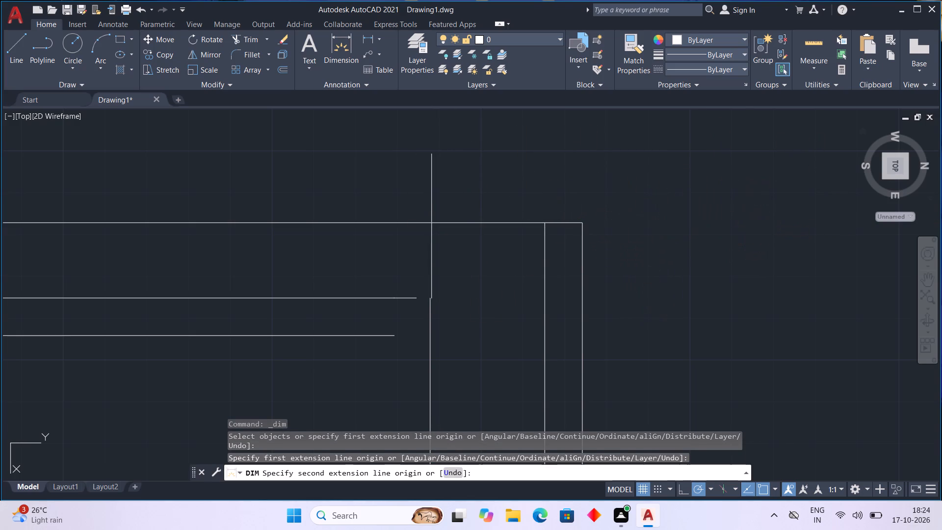
key("Escape")
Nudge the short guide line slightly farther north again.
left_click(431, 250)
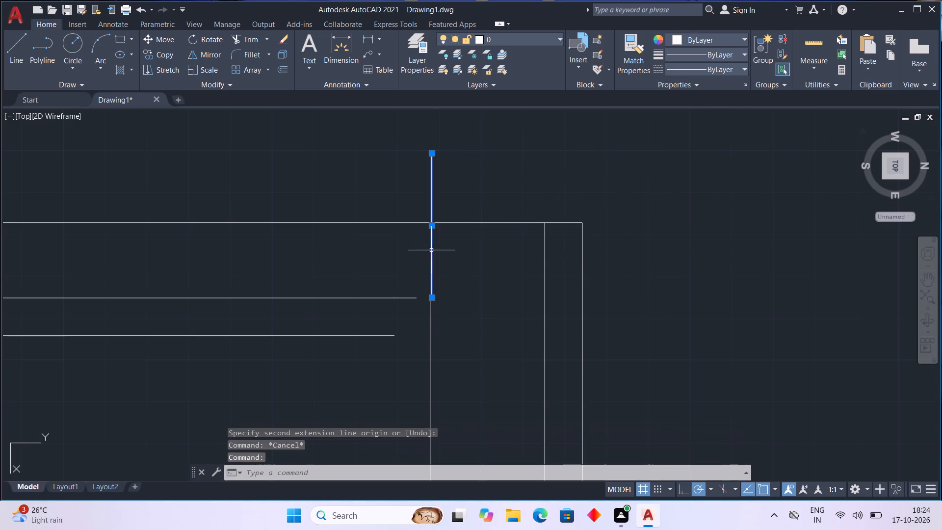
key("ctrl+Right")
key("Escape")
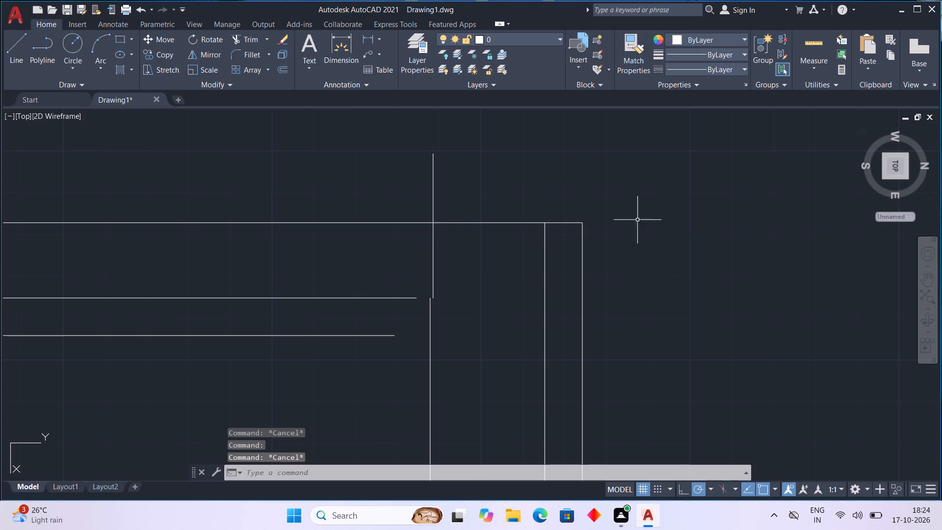
Measure again along the west outline from the guide line to the outline's northwest corner.
left_click(341, 35)
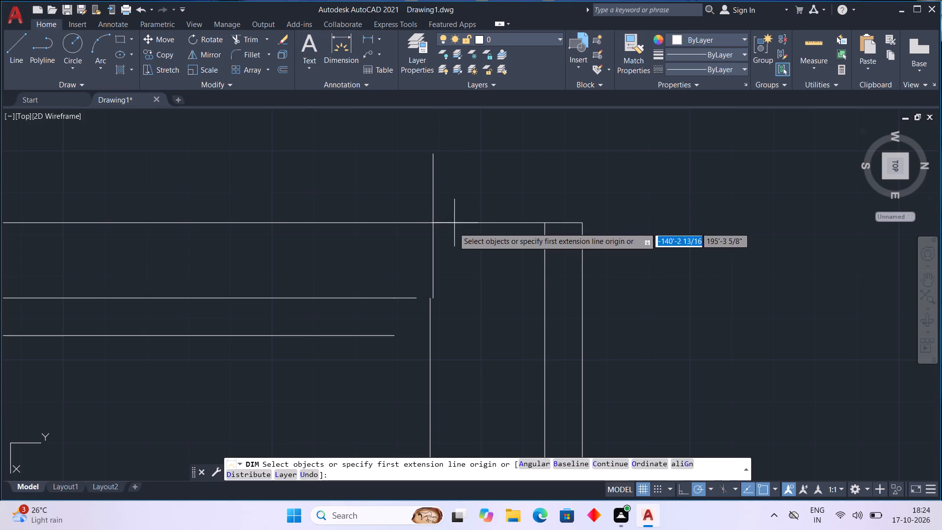
left_click(434, 223)
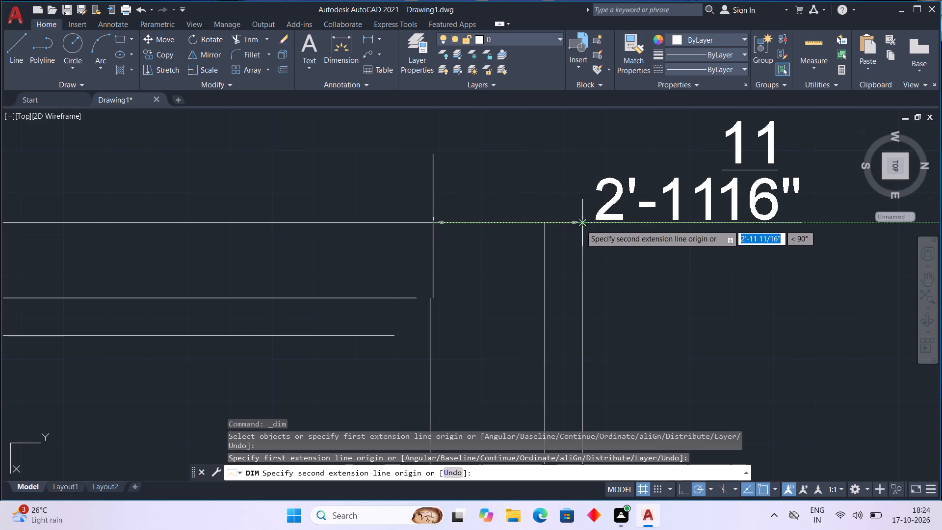
key("Escape")
scroll(513, 249, "down", 3)
middle_click_drag(510, 266, 469, 122)
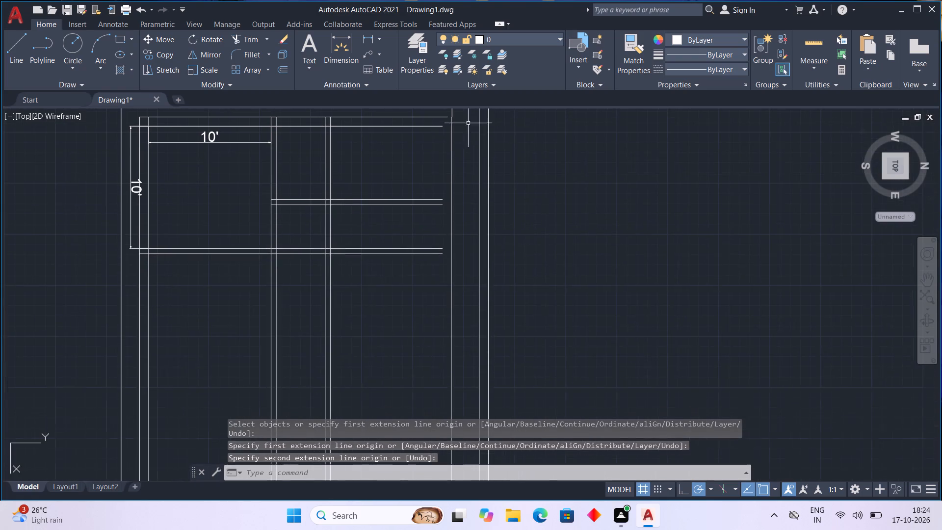
middle_click_drag(478, 181, 467, 261)
key("Escape")
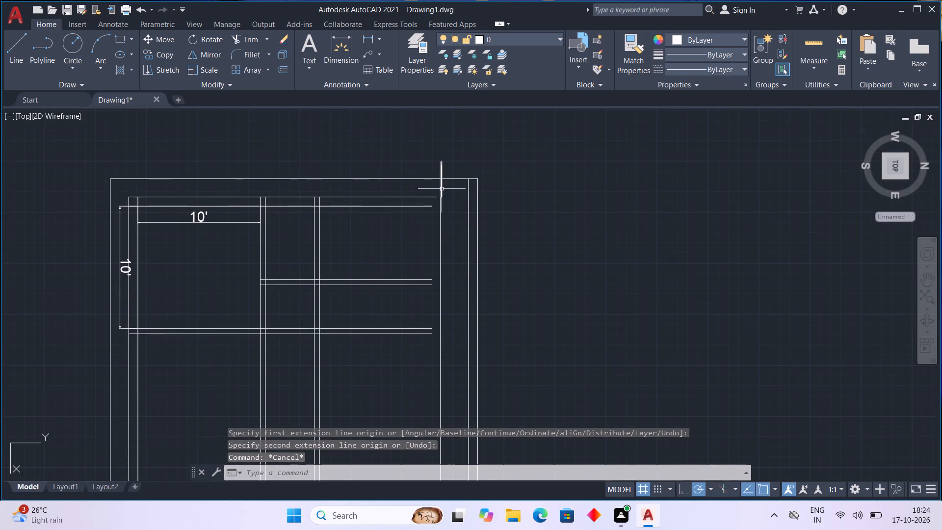
Erase the short guide line and the plan's northernmost east-west line inside the outline.
left_click(442, 189)
key("Delete")
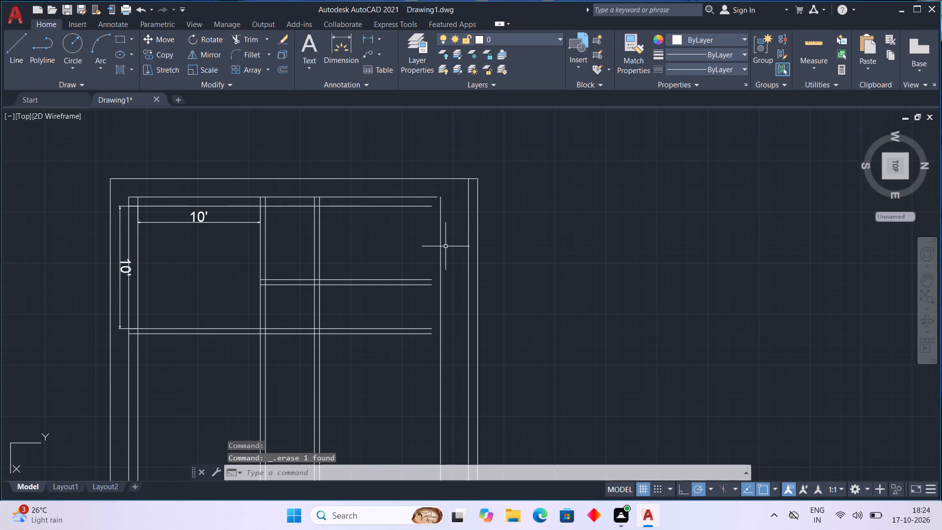
left_click(441, 256)
key("Delete")
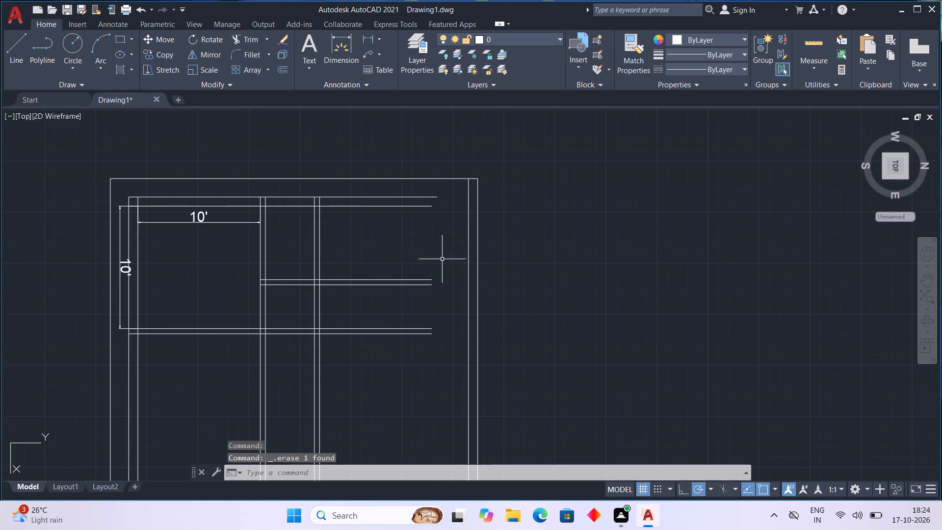
Offset the northern east-west partition's north face 10' toward the north.
middle_click_drag(425, 272, 431, 247)
left_click(278, 69)
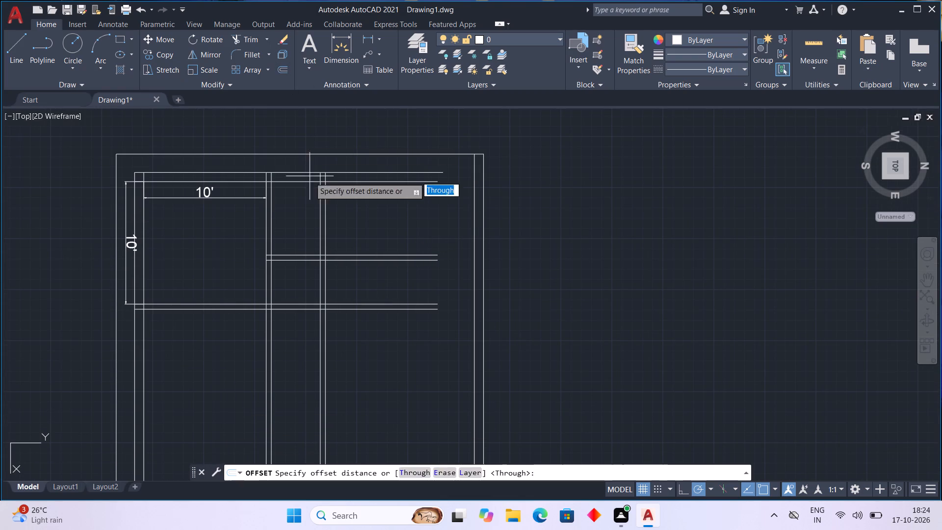
key("space")
left_click(323, 215)
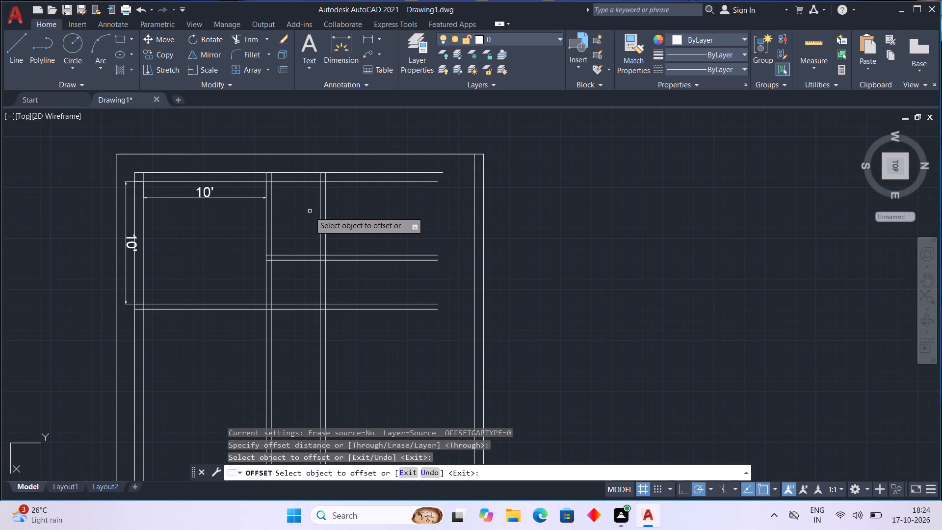
left_click(326, 215)
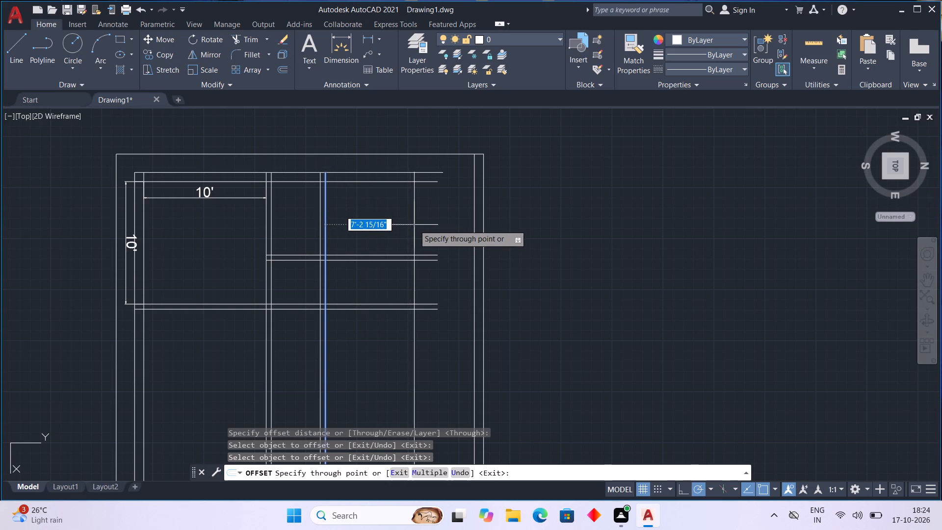
type("10'")
key("Return")
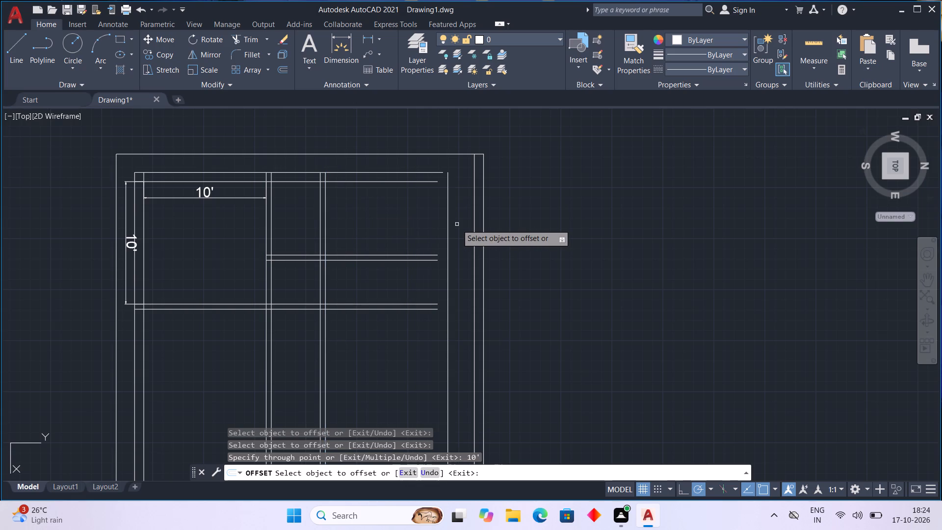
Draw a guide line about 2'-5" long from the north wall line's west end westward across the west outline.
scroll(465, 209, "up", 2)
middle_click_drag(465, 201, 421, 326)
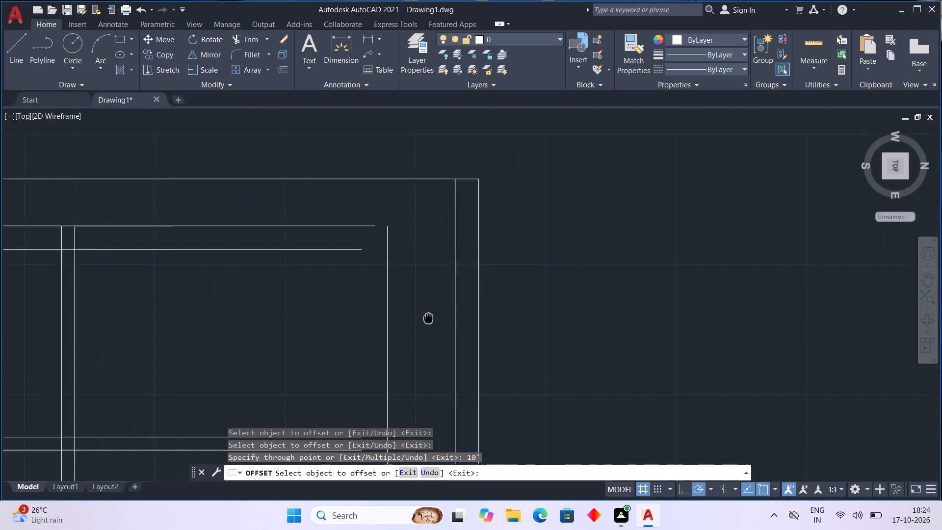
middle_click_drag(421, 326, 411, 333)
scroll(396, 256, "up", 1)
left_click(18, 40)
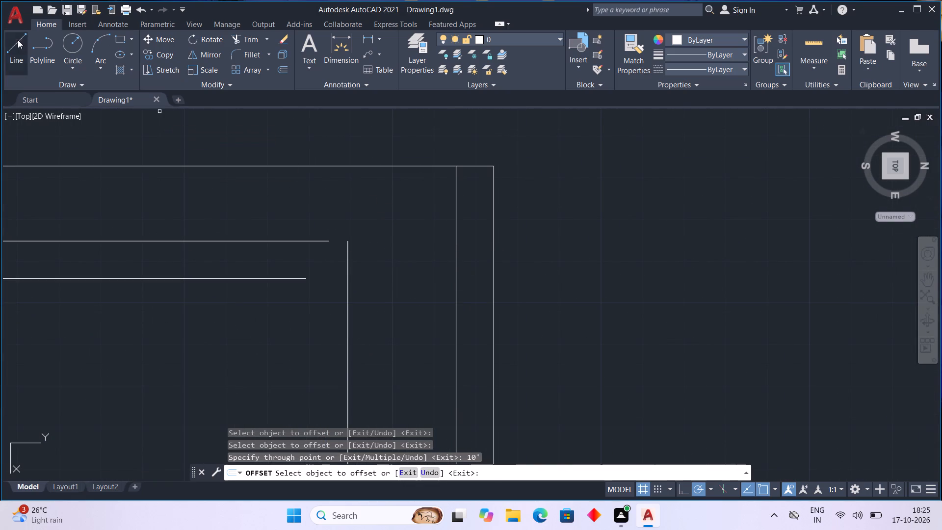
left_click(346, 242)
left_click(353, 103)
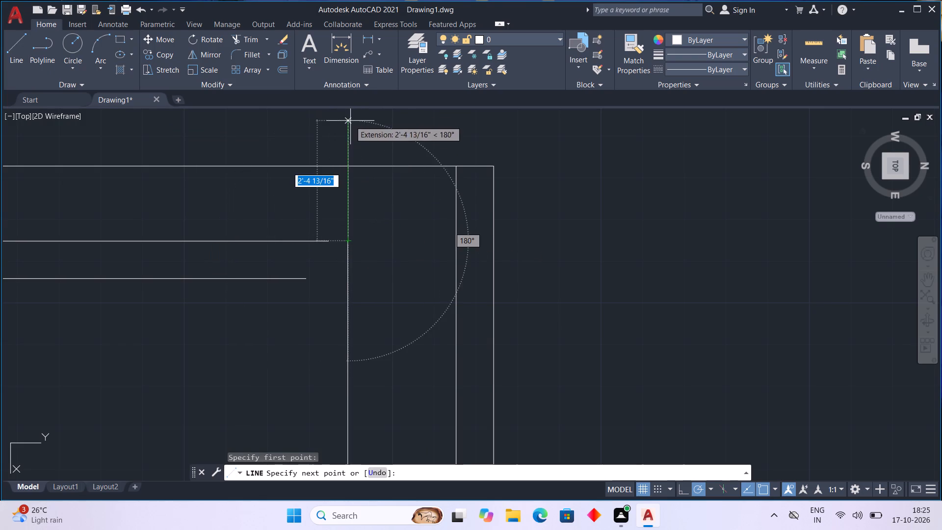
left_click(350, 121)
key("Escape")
Measure along the west outline from the guide line to the outline's northwest corner.
left_click(343, 37)
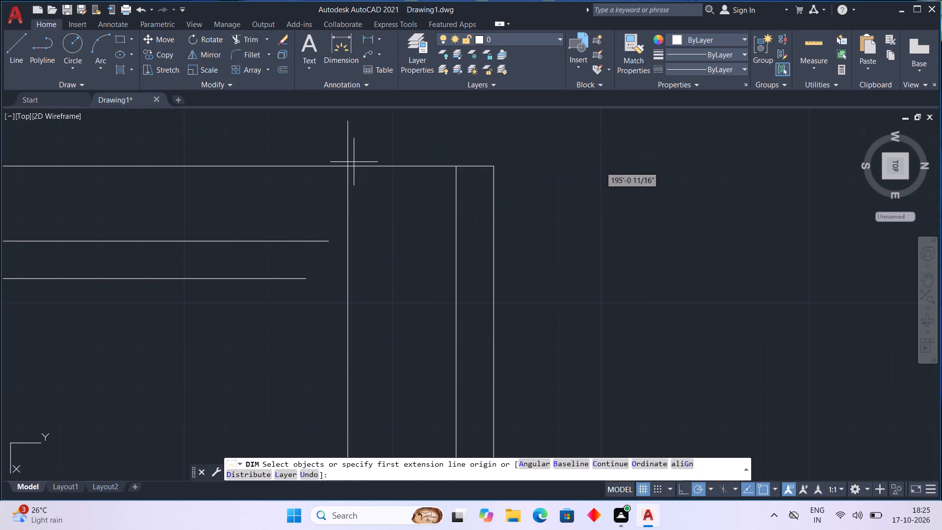
left_click(349, 168)
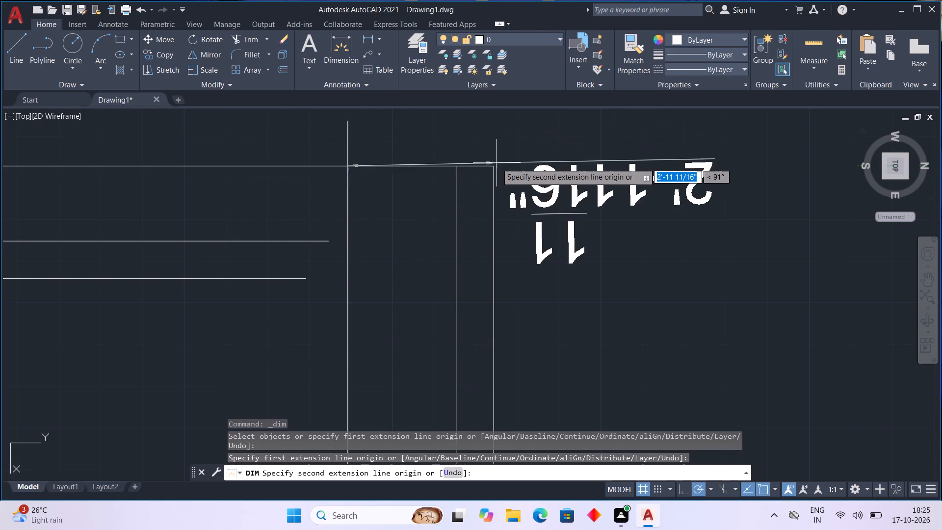
left_click(495, 169)
key("Escape")
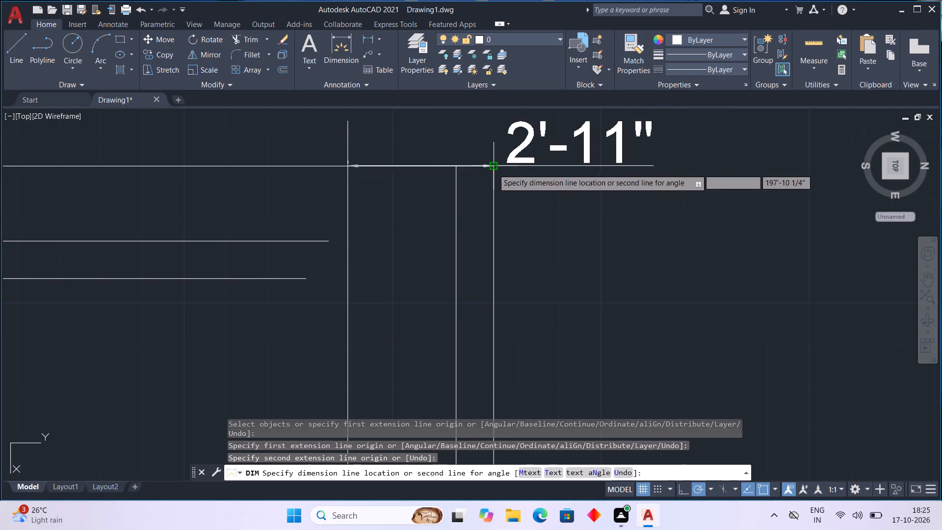
Extend the west wall's outer and inner faces northward past the outline with two straight lines.
middle_click_drag(471, 194, 491, 142)
scroll(491, 142, "down", 1)
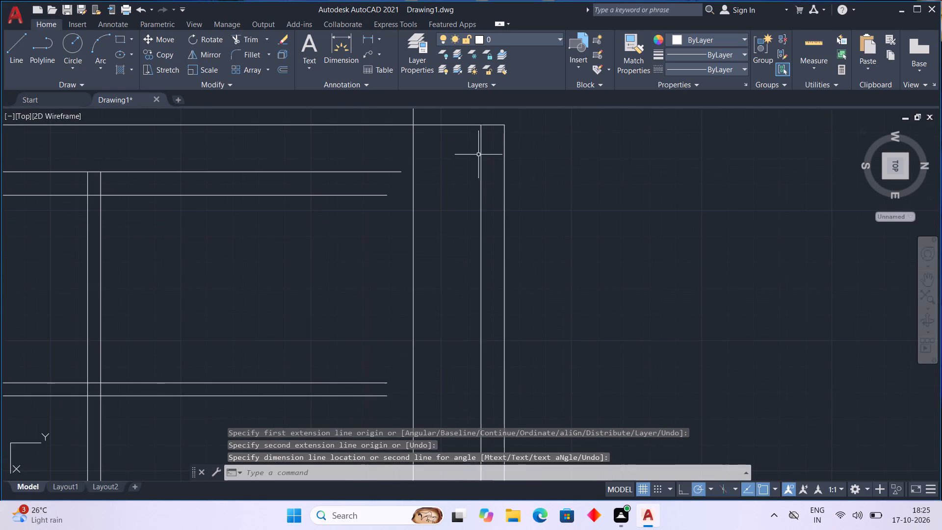
middle_click_drag(477, 156, 481, 215)
middle_click_drag(441, 244, 447, 215)
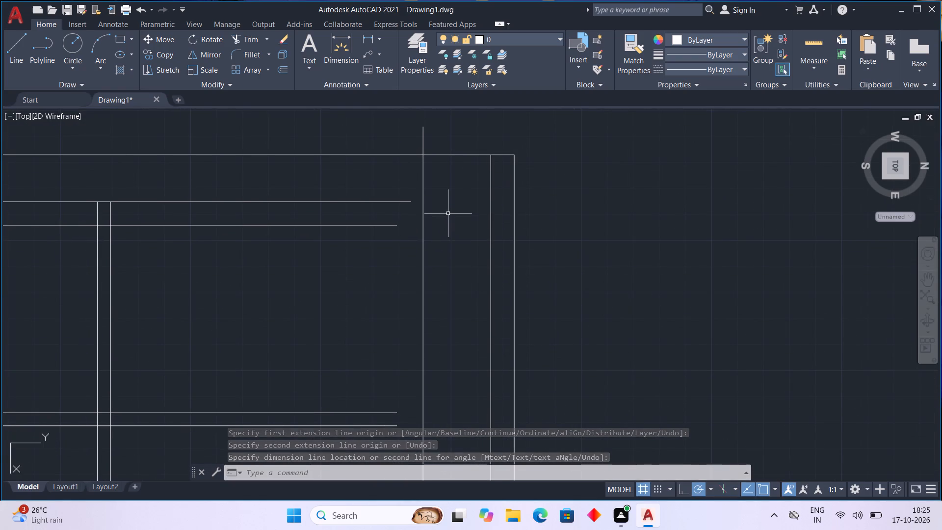
middle_click_drag(448, 212, 467, 166)
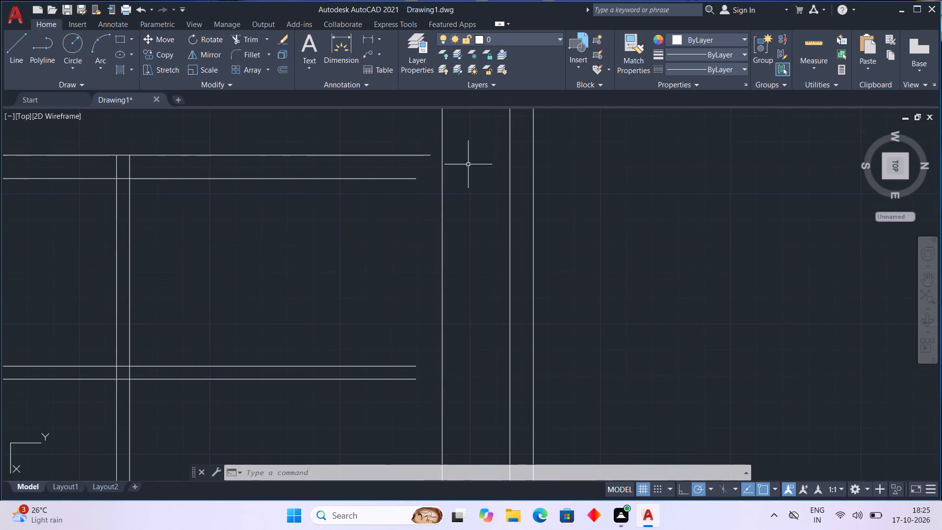
scroll(452, 210, "down", 1)
middle_click_drag(459, 182, 452, 202)
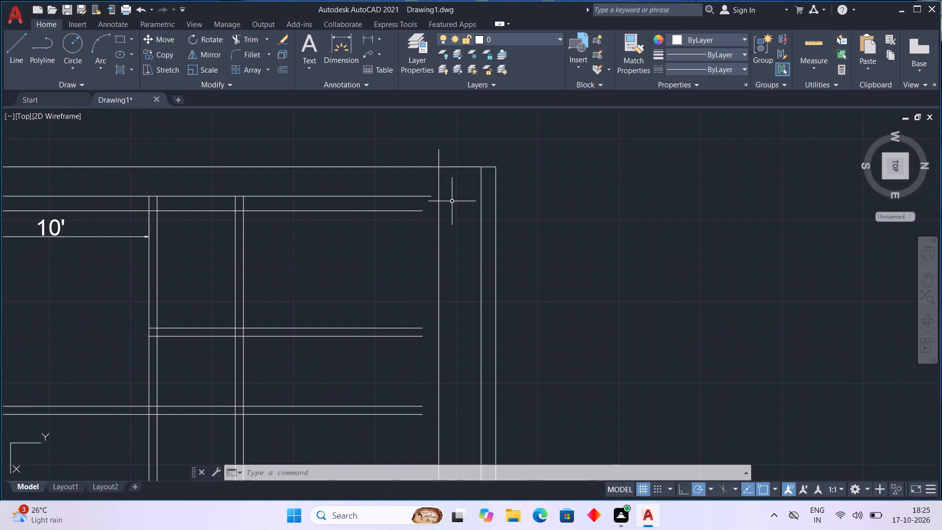
left_click_drag(15, 54, 23, 60)
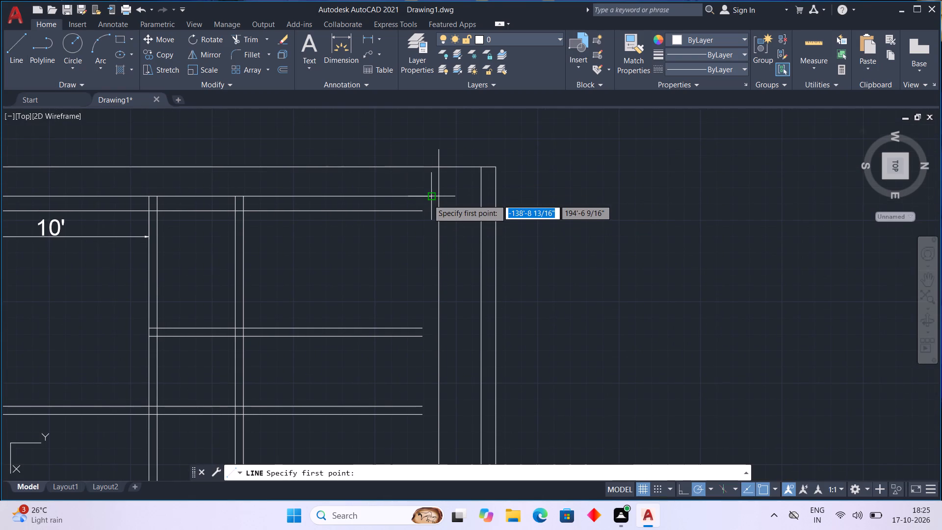
left_click(428, 199)
left_click(551, 198)
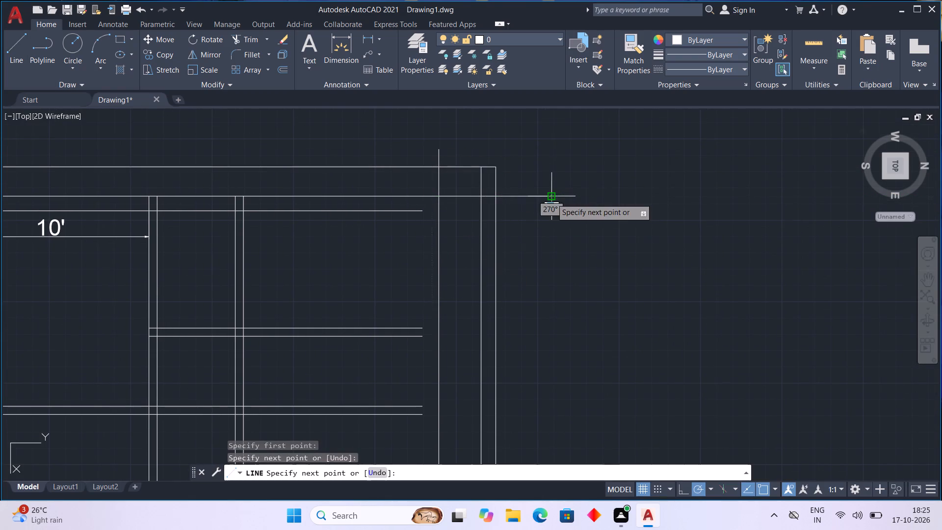
key("Escape")
key("space")
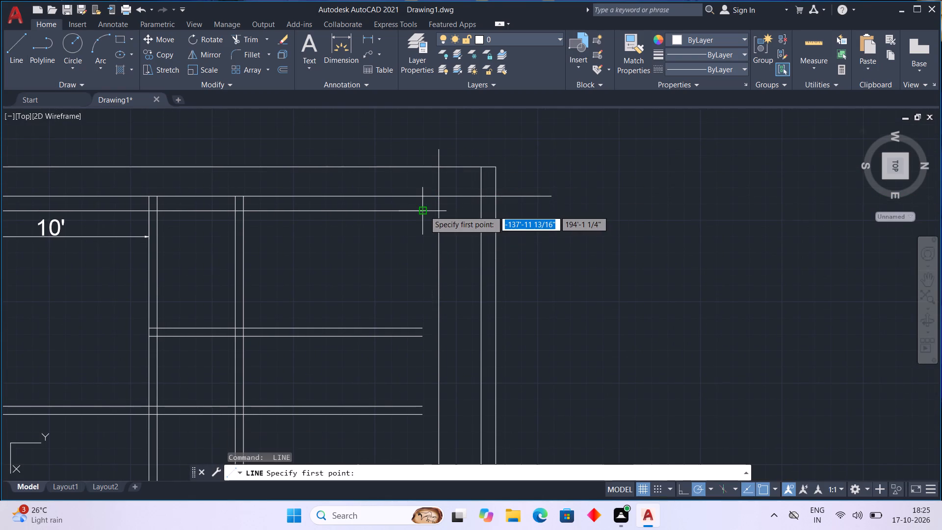
left_click(424, 211)
left_click(558, 210)
key("Escape")
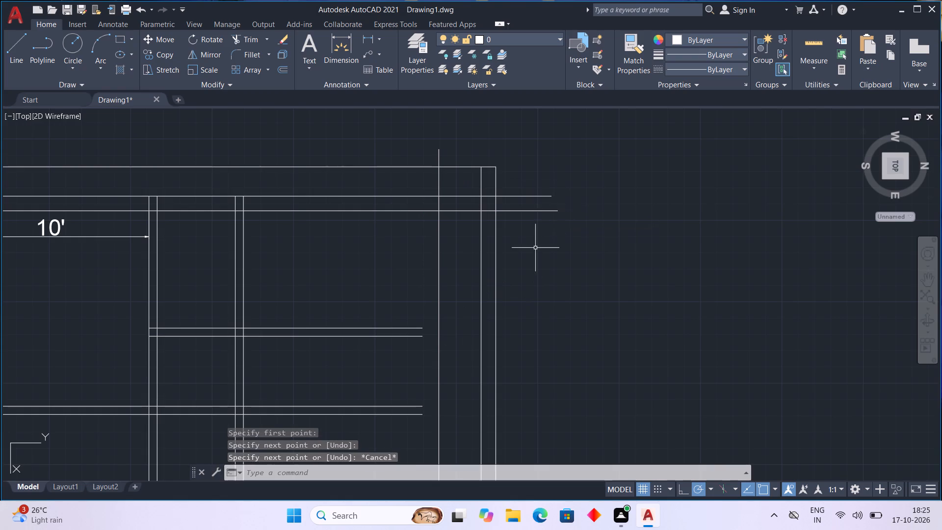
Trim the guide line back to the west wall's outer face and both west wall lines back to the north wall line.
middle_click_drag(534, 248, 566, 208)
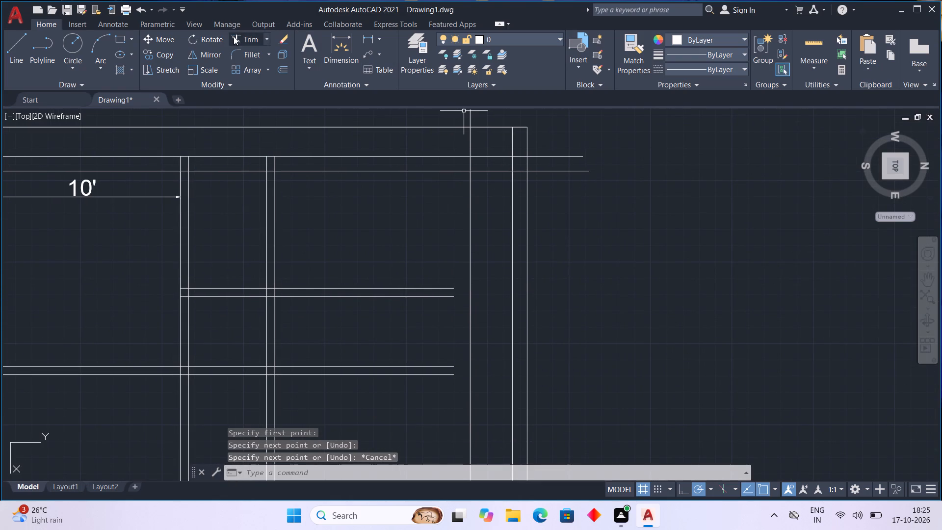
left_click_drag(234, 36, 238, 41)
left_click_drag(478, 113, 451, 110)
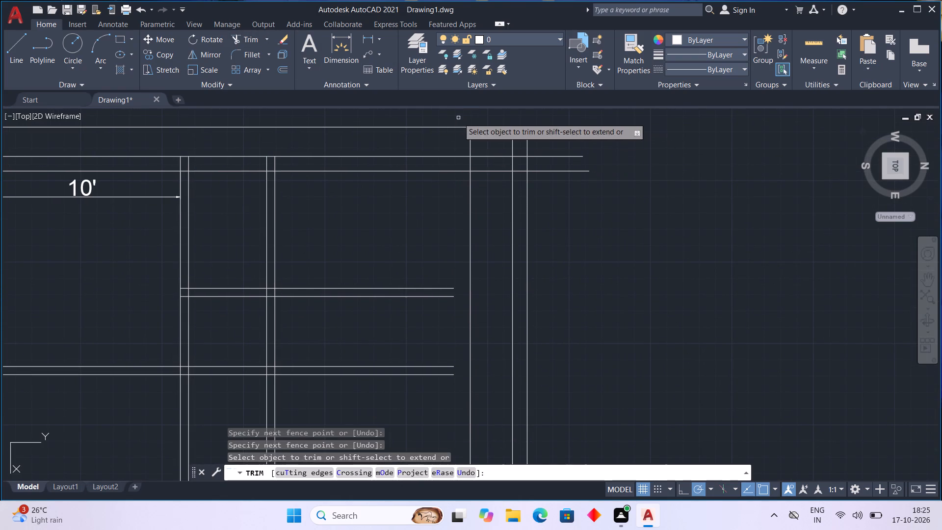
left_click_drag(463, 144, 502, 146)
left_click(502, 146)
left_click_drag(502, 146, 502, 156)
left_click_drag(495, 145, 497, 190)
left_click_drag(494, 143, 496, 187)
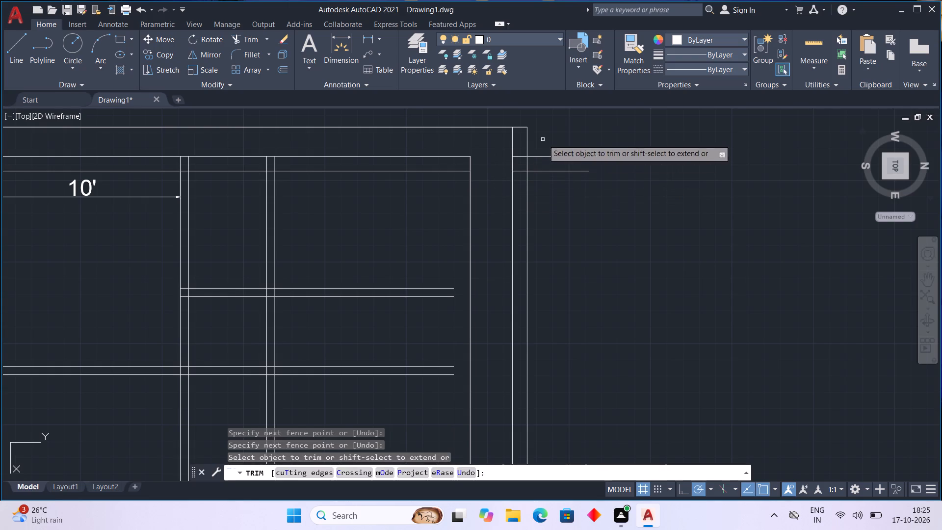
left_click_drag(515, 140, 520, 183)
left_click_drag(546, 137, 552, 200)
Trim both lines of the short north-south partition back to the northern east-west partition's north face.
middle_click_drag(551, 206, 613, 183)
middle_click_drag(539, 273, 539, 272)
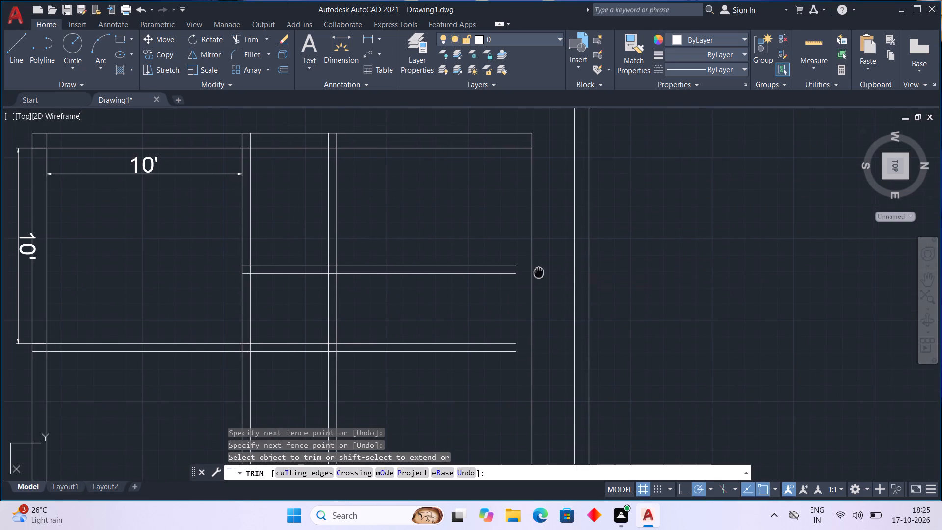
middle_click_drag(539, 272, 499, 232)
middle_click_drag(422, 171, 419, 232)
middle_click_drag(419, 237, 417, 197)
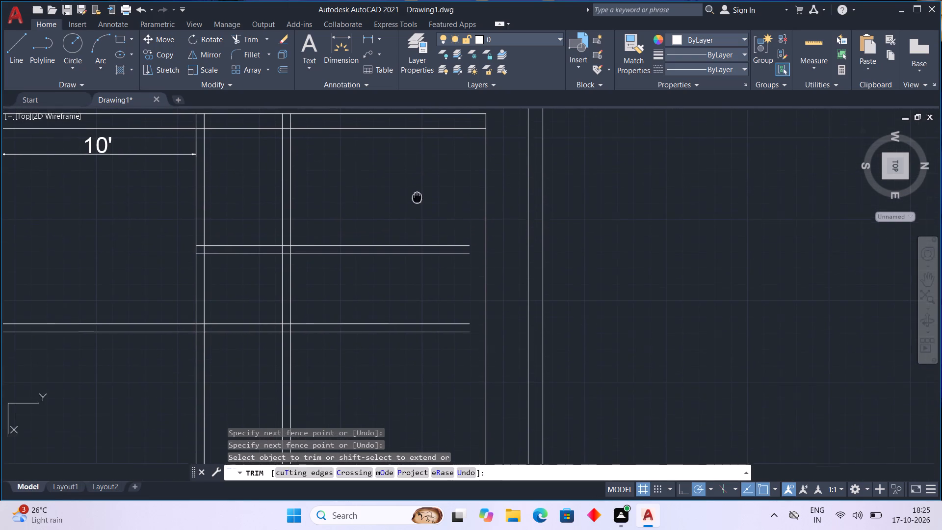
middle_click_drag(417, 197, 417, 195)
left_click_drag(373, 199, 382, 276)
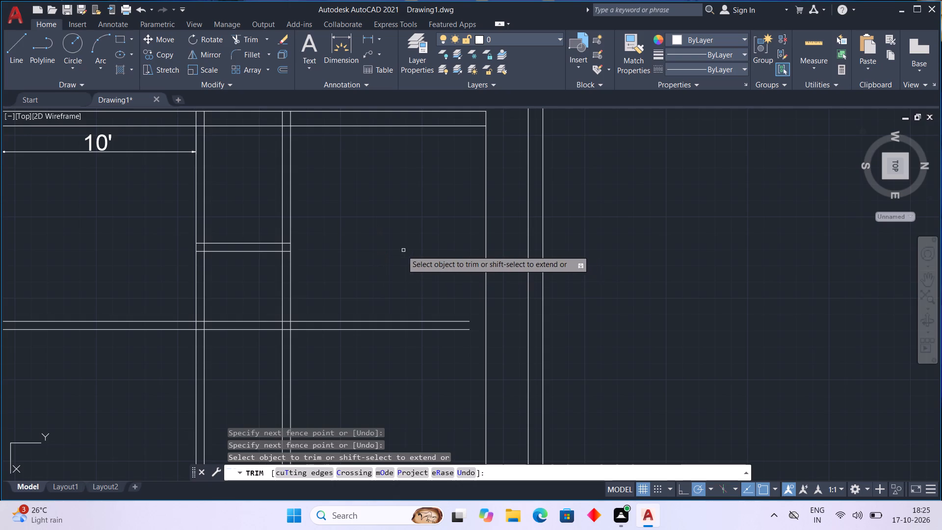
middle_click_drag(399, 289, 394, 310)
key("space")
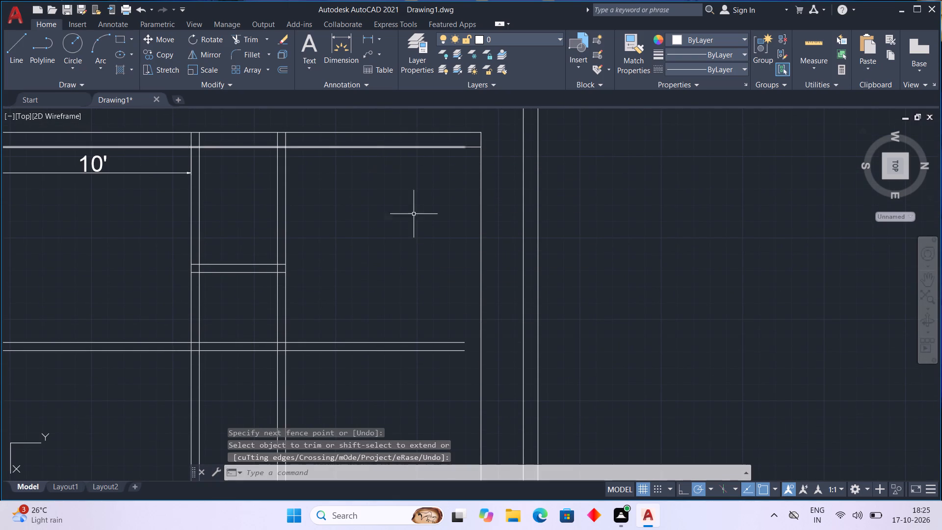
Extend both lines of the long north-south partition northward past the north wall line with two short lines.
middle_click_drag(436, 273, 449, 202)
middle_click_drag(453, 218, 385, 262)
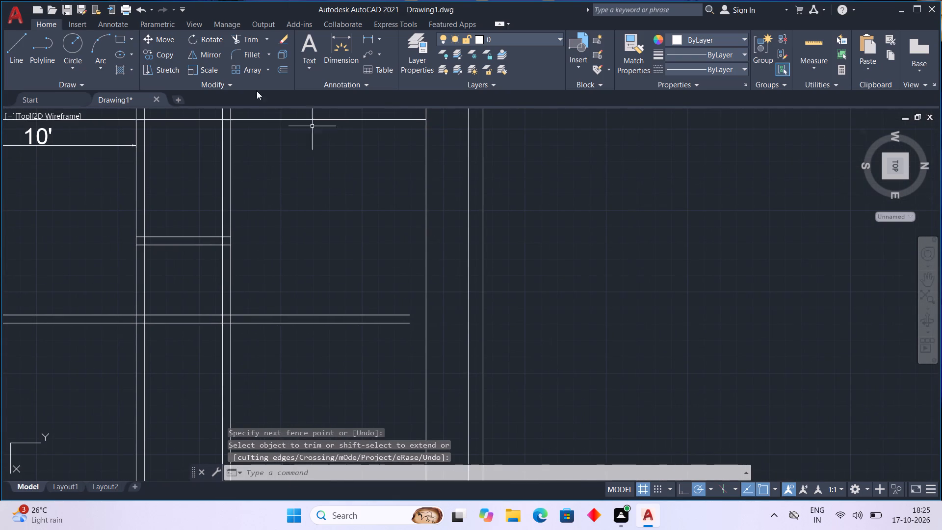
left_click(23, 45)
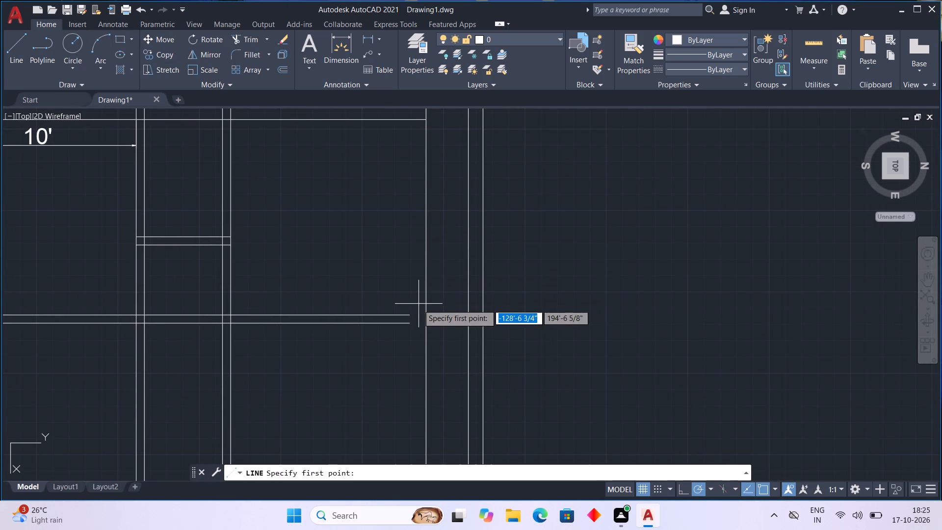
left_click(409, 314)
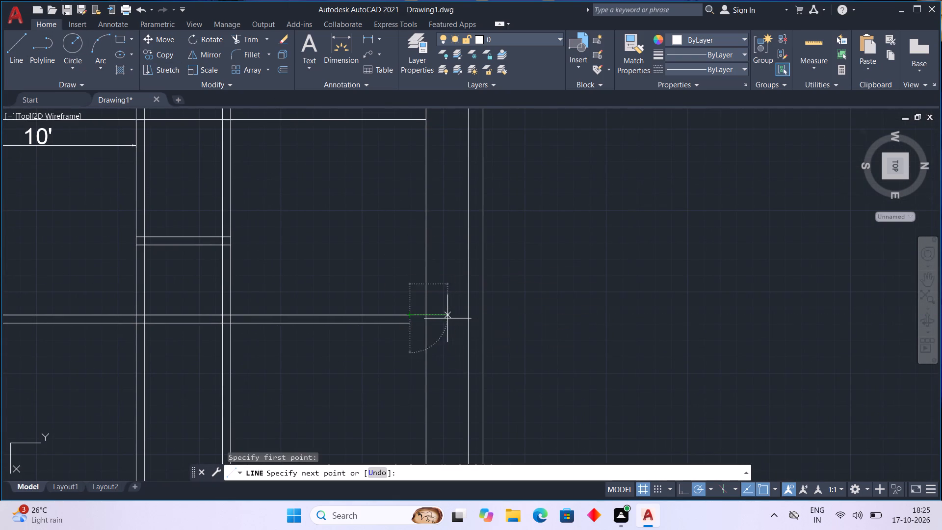
left_click(447, 318)
key("space")
key("space")
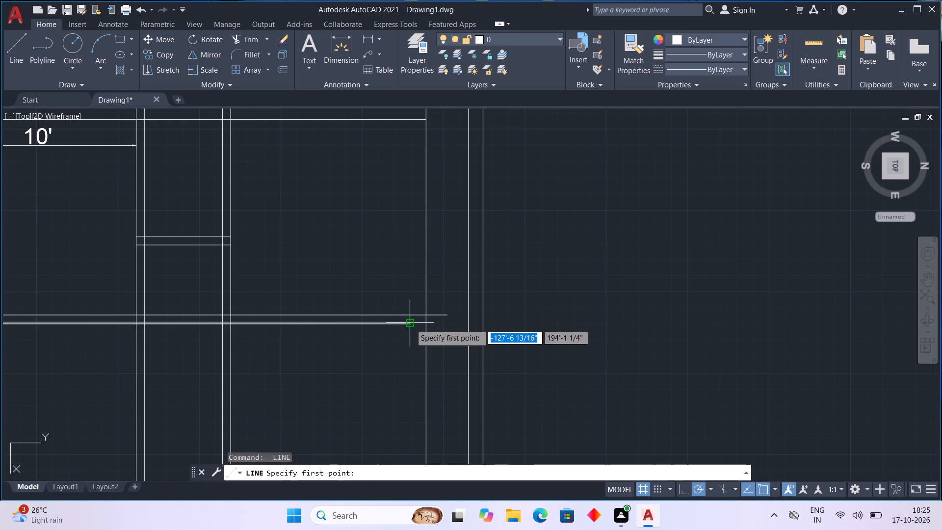
left_click(410, 324)
left_click(459, 325)
key("space")
Trim the overshooting ends of the long north-south partition's two lines back to the north wall line.
middle_click_drag(407, 332, 461, 339)
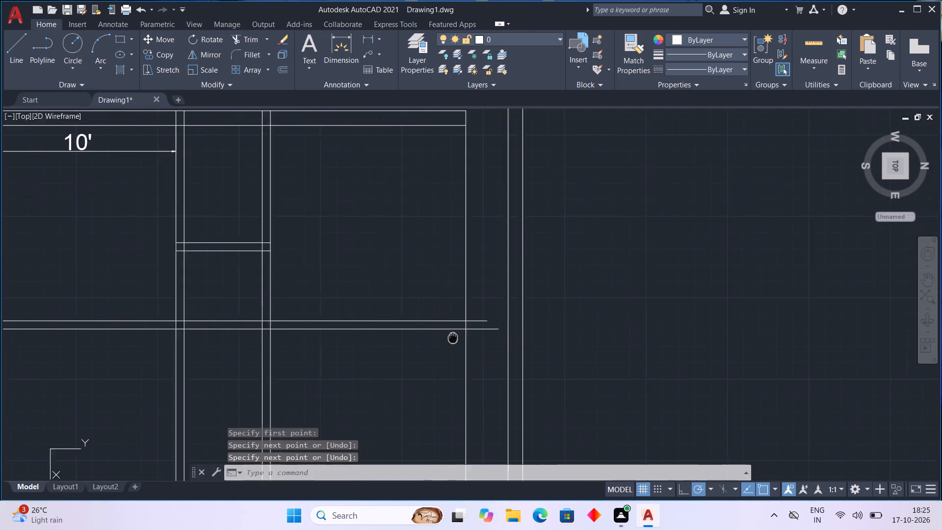
middle_click_drag(461, 339, 469, 339)
middle_click_drag(432, 344, 480, 352)
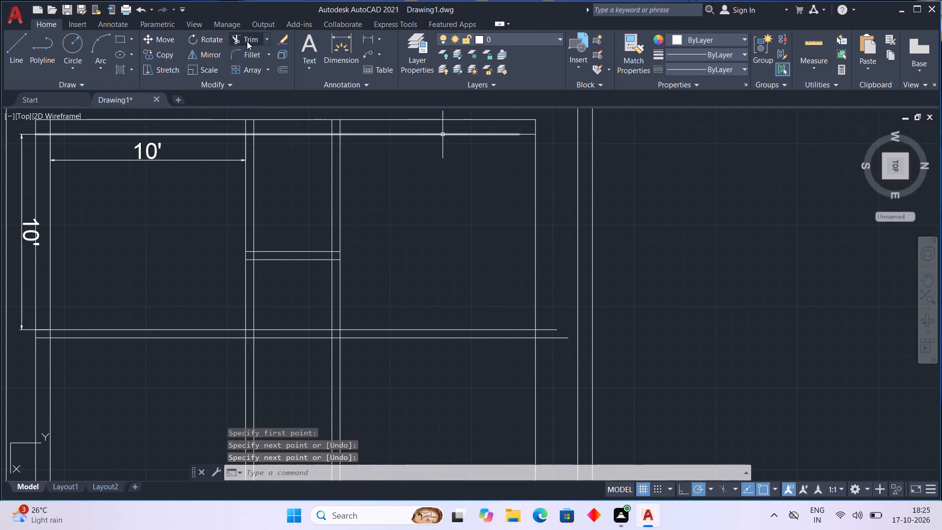
left_click(234, 36)
left_click_drag(551, 290, 552, 325)
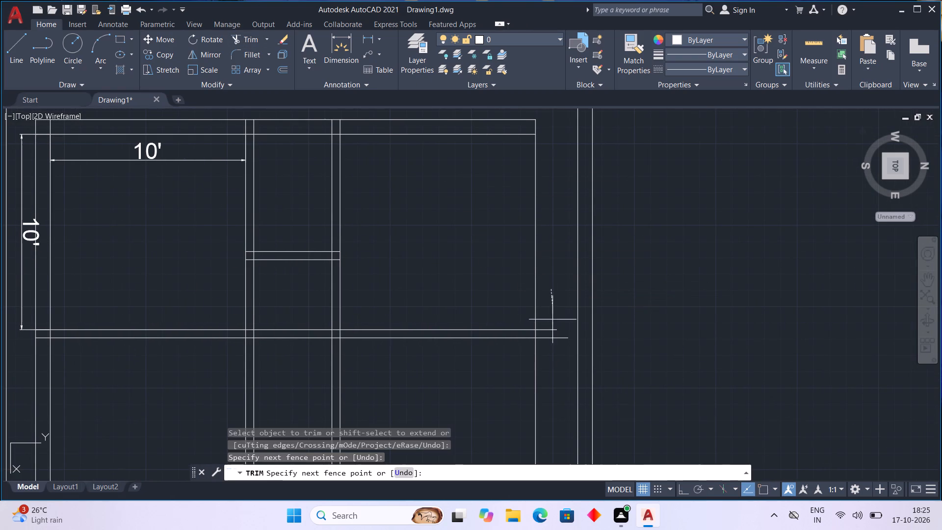
left_click_drag(552, 325, 554, 362)
middle_click_drag(554, 311, 555, 363)
key("Escape")
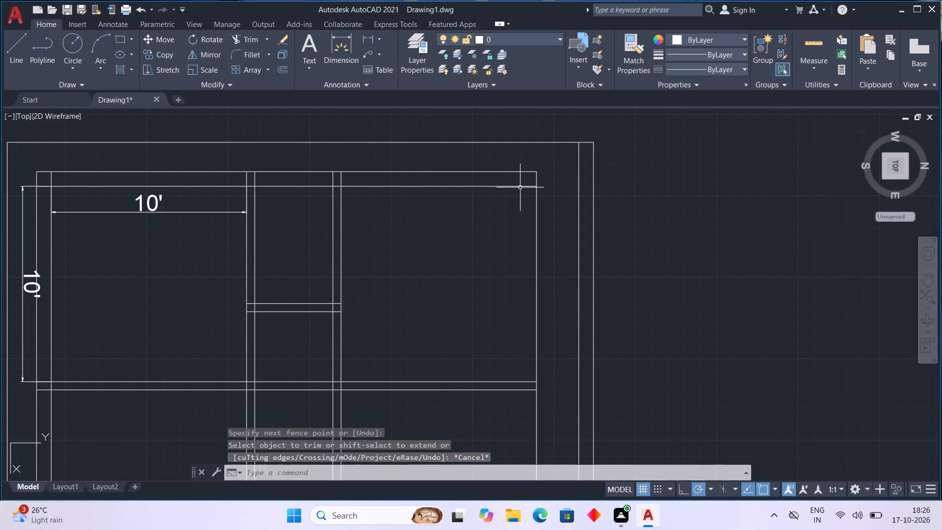
Erase the two 10' dimensions from the southwest room.
middle_click_drag(469, 200, 466, 252)
middle_click_drag(499, 298, 476, 242)
scroll(467, 241, "up", 1)
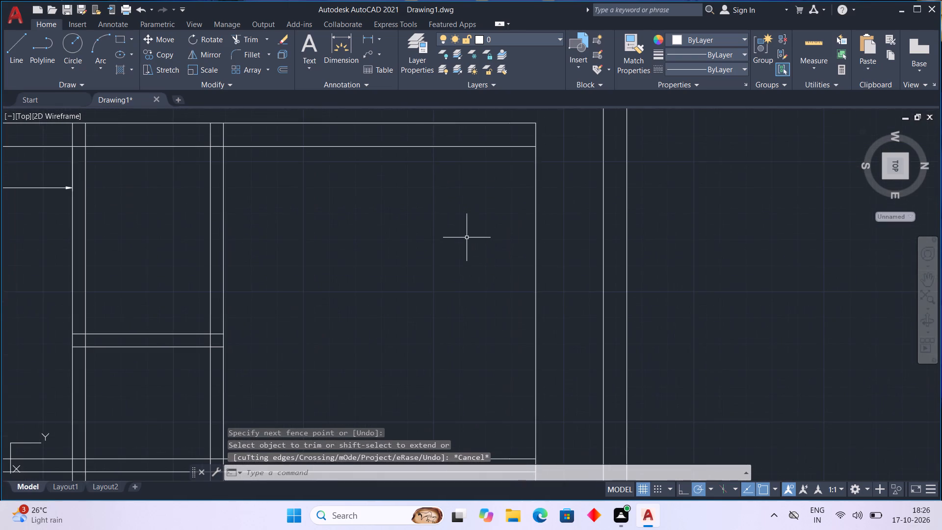
middle_click_drag(468, 234, 499, 227)
scroll(499, 226, "down", 1)
middle_click_drag(499, 226, 545, 225)
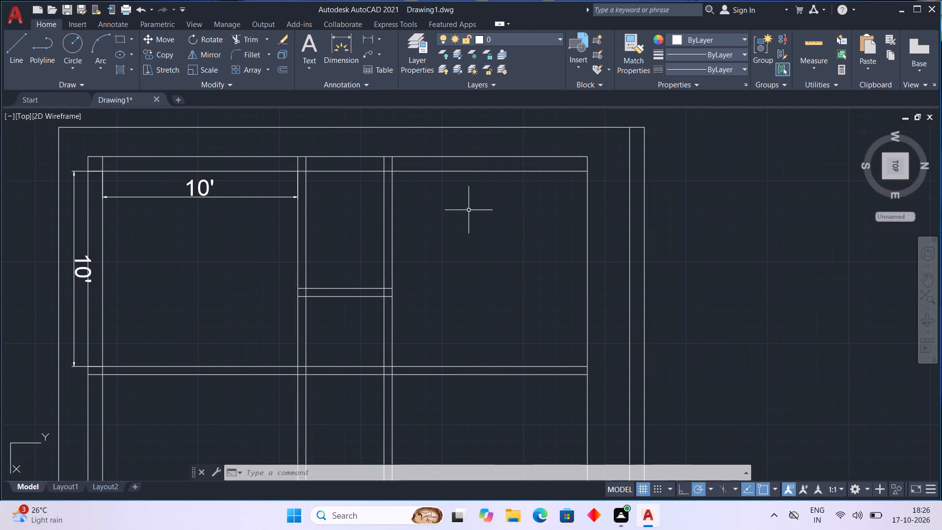
left_click(73, 181)
key("Delete")
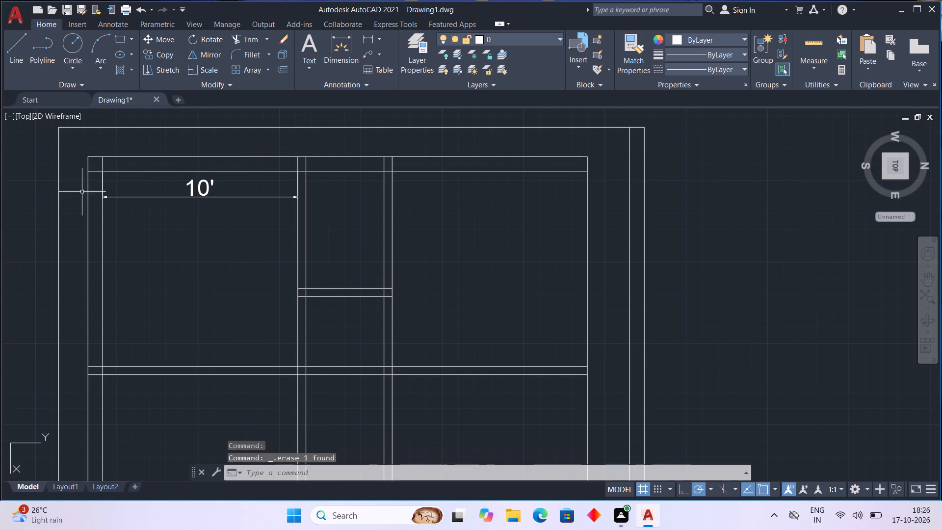
left_click(194, 197)
key("Delete")
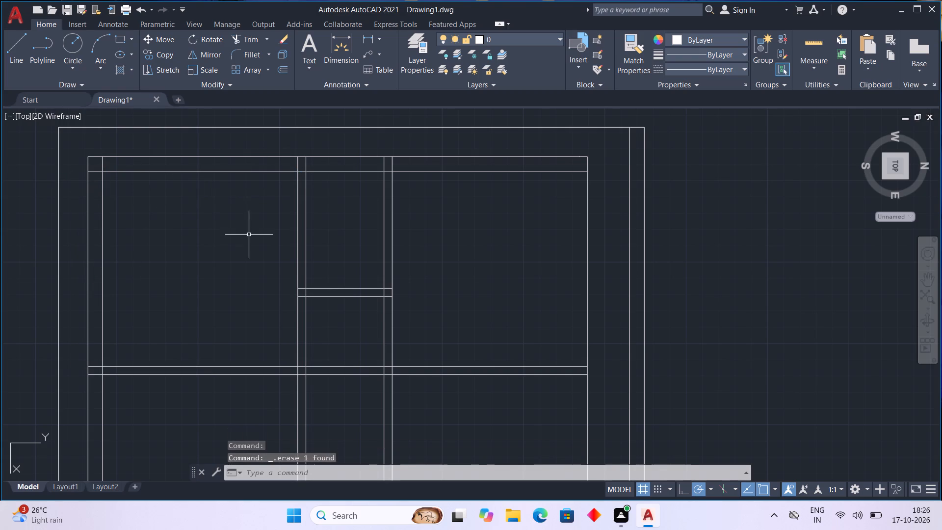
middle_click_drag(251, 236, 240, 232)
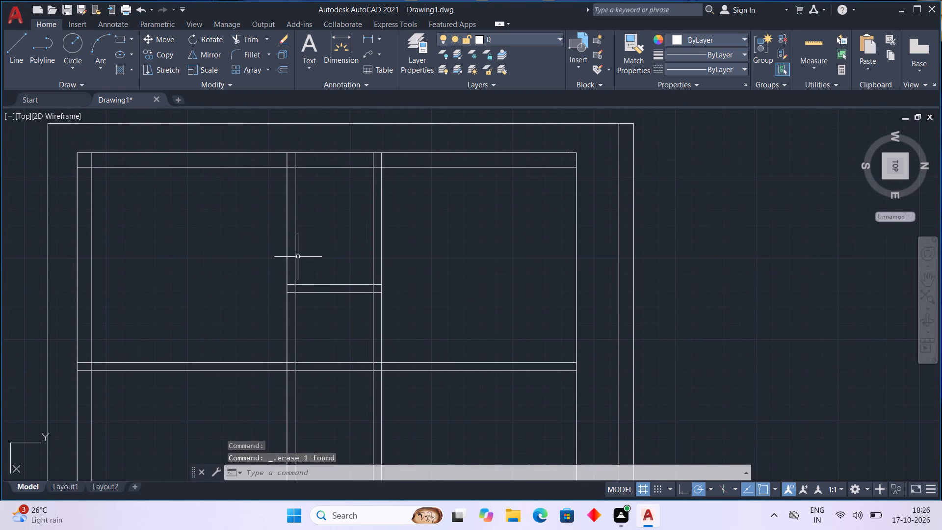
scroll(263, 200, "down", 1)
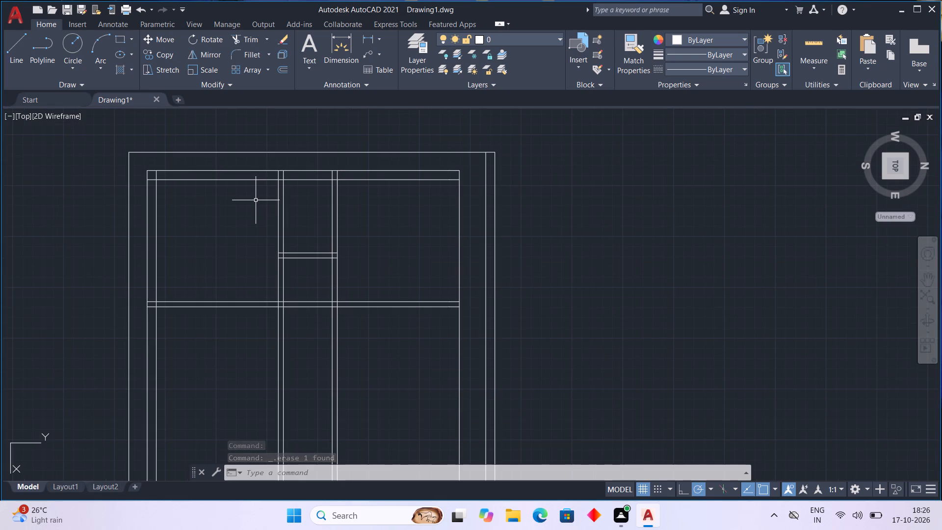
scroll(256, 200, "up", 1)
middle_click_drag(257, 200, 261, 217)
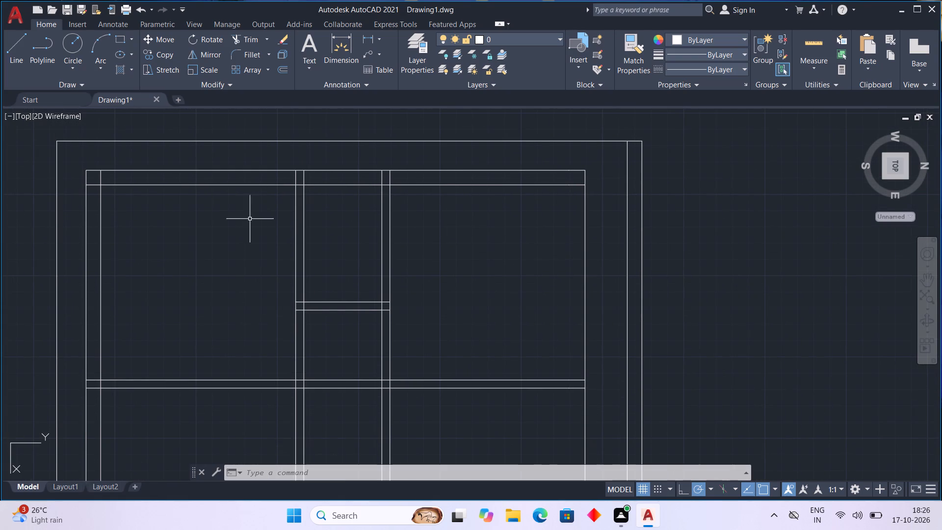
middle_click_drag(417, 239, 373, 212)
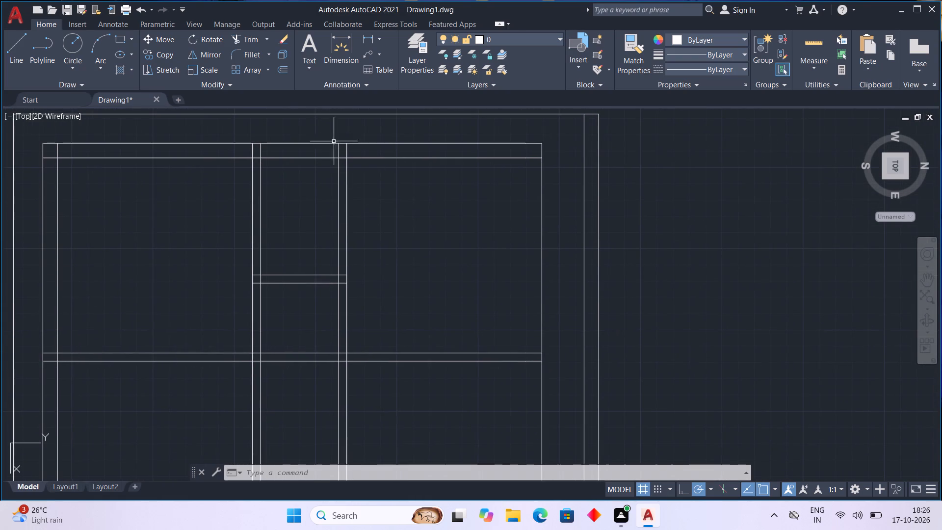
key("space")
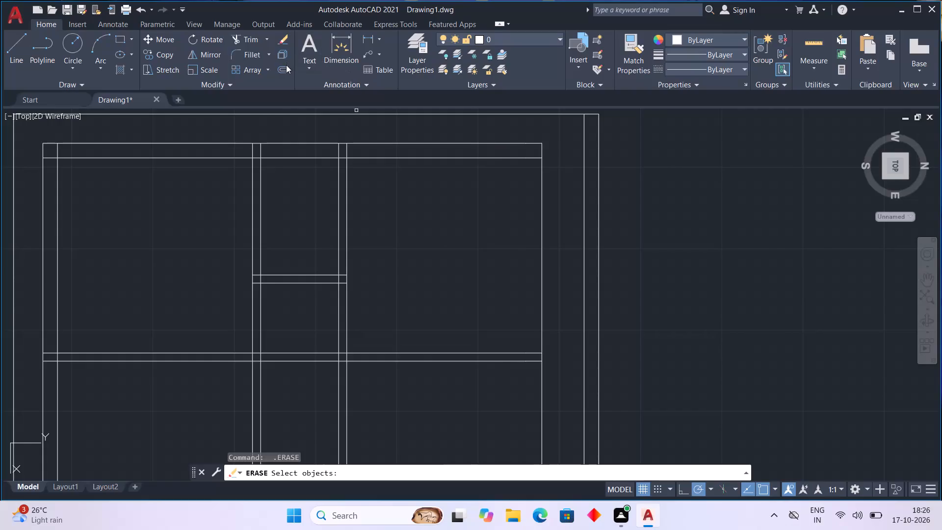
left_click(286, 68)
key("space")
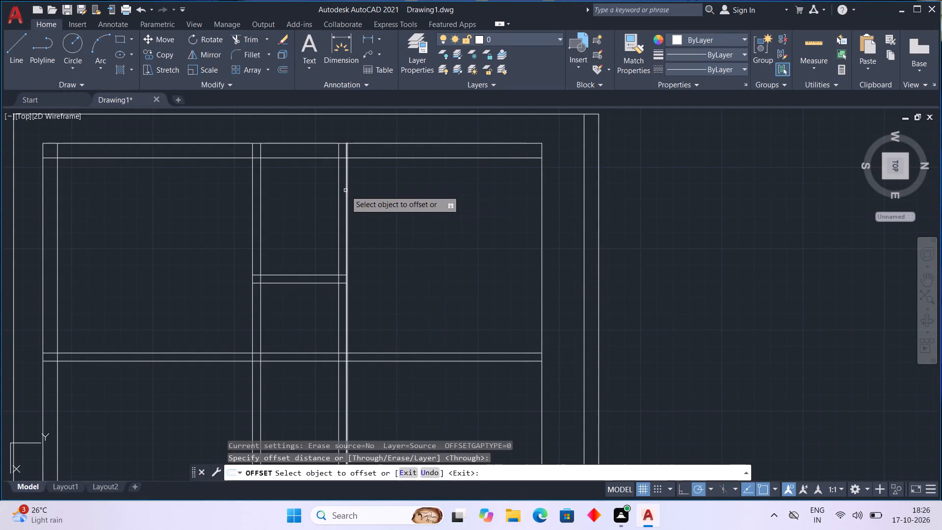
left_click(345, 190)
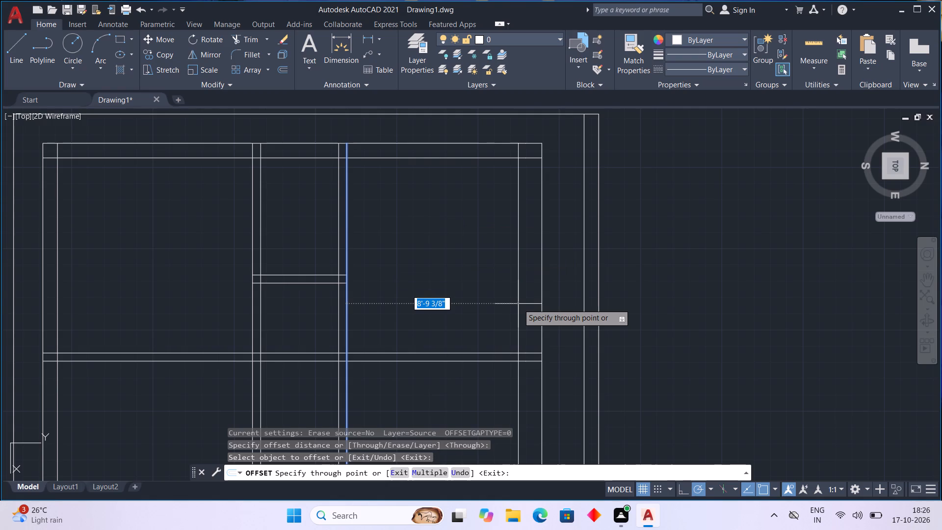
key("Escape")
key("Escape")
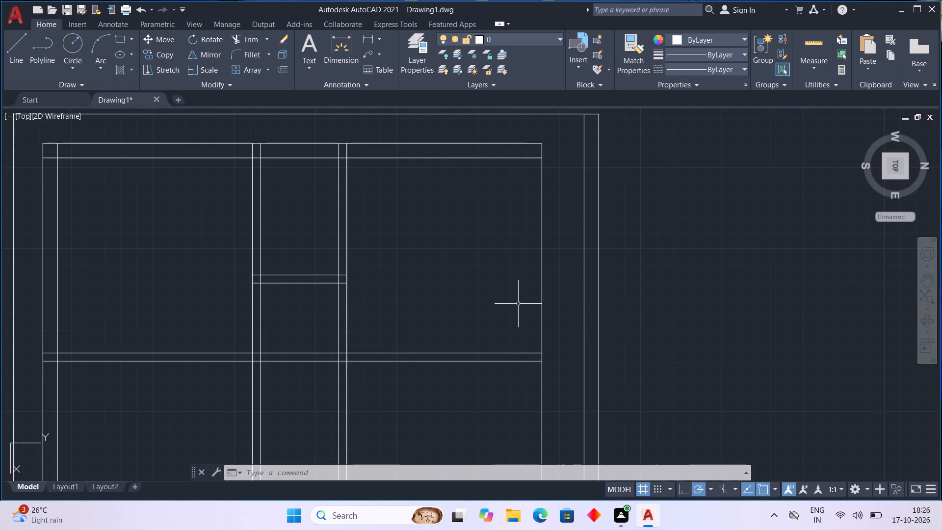
Offset the northern east-west partition's north face 4'6" northward, and that new line another 4" northward to form a partition.
key("space")
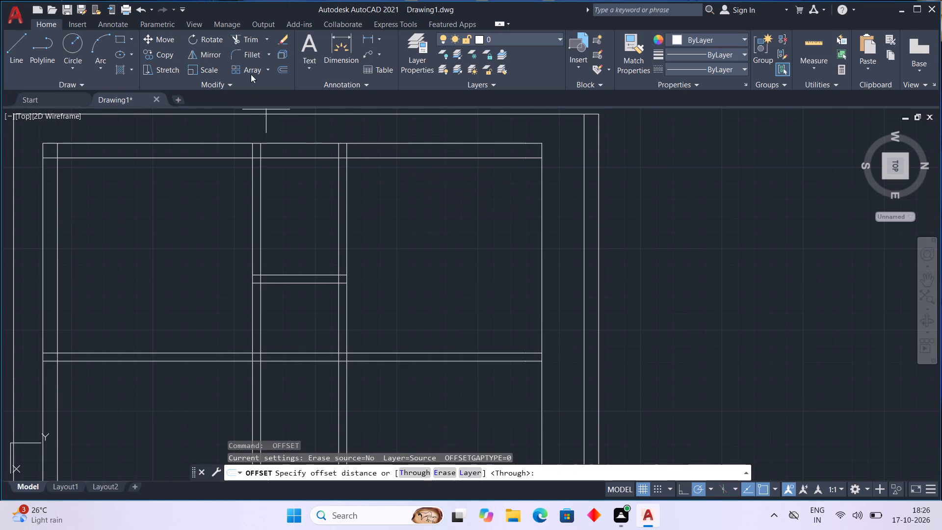
left_click(282, 69)
key("space")
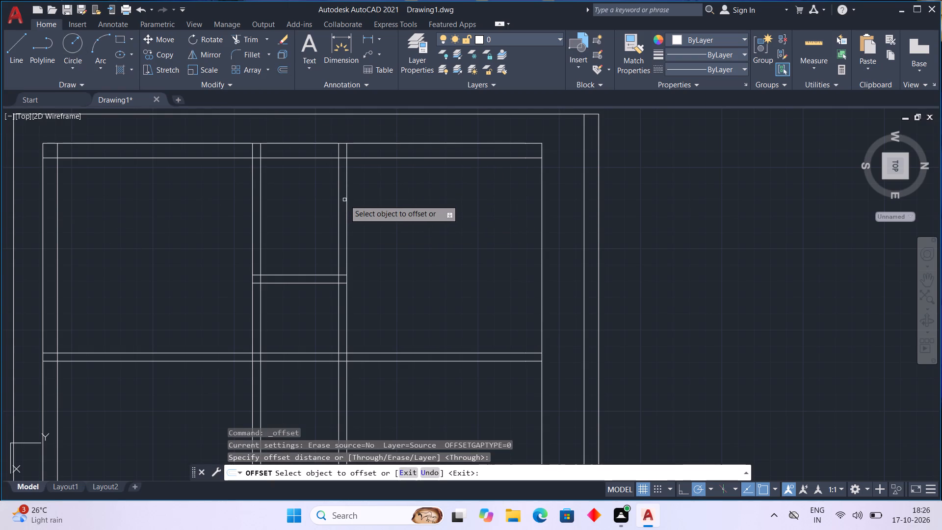
left_click(346, 200)
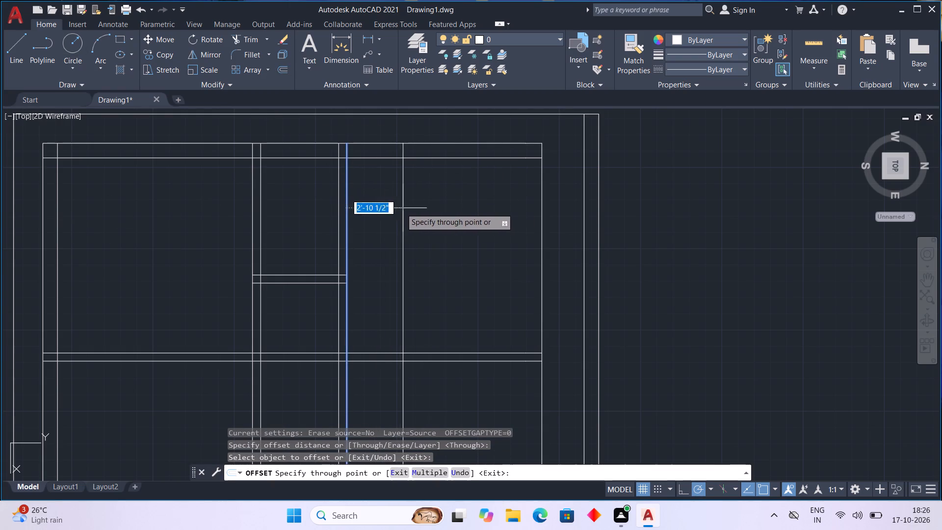
type("4'6")
key("shift+quotedbl")
key("Return")
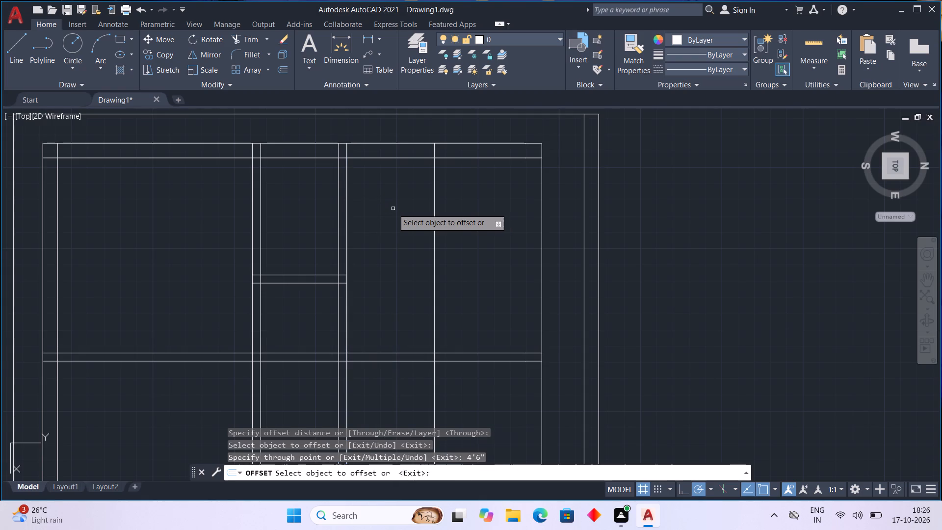
left_click(435, 201)
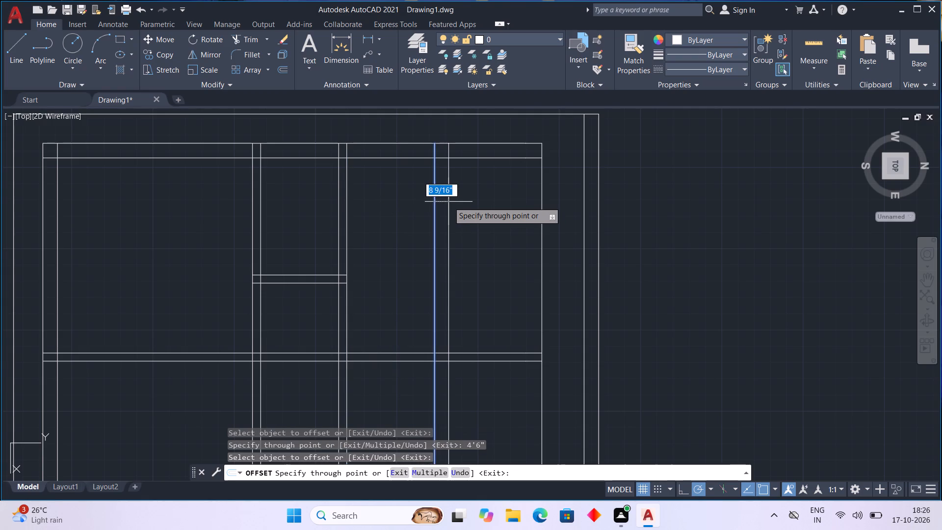
key("4")
key("Return")
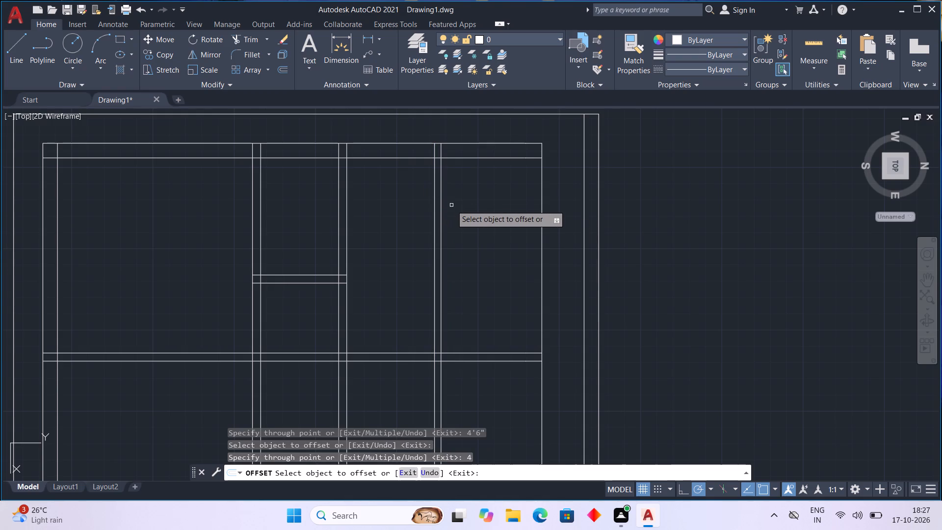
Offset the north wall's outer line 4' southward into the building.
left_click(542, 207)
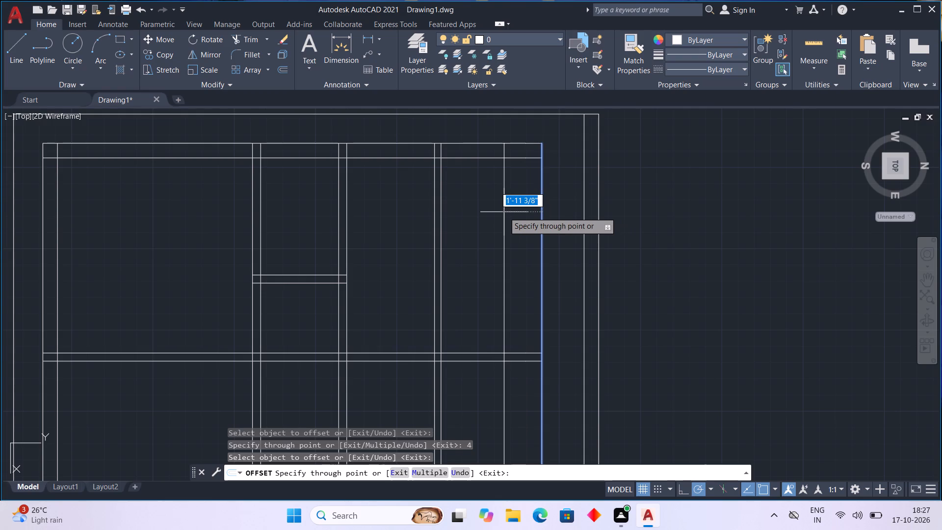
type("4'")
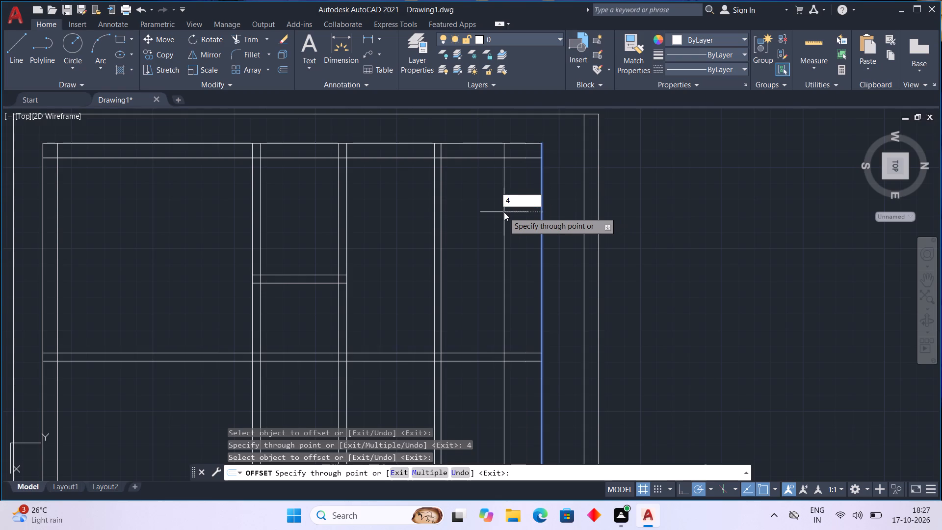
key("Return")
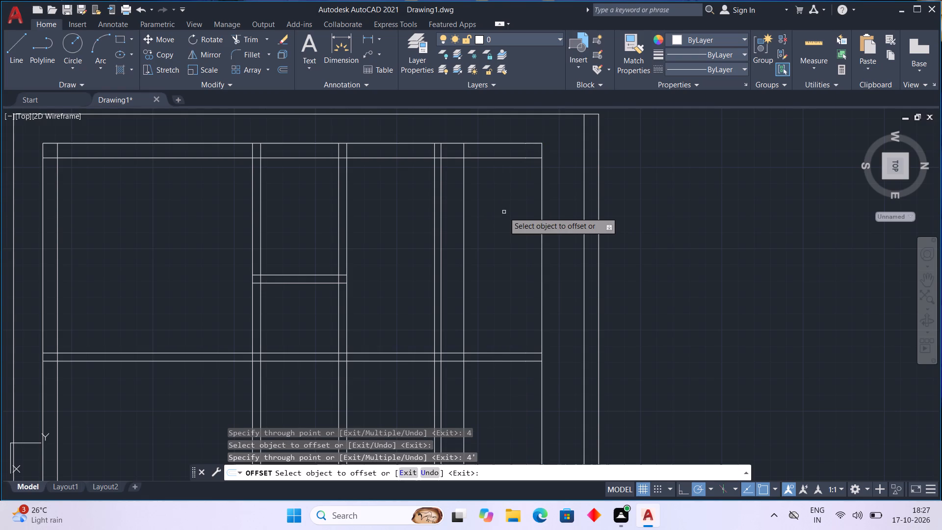
Offset the north wall's outer line 9" southward to form the wall's inner face.
scroll(499, 222, "up", 1)
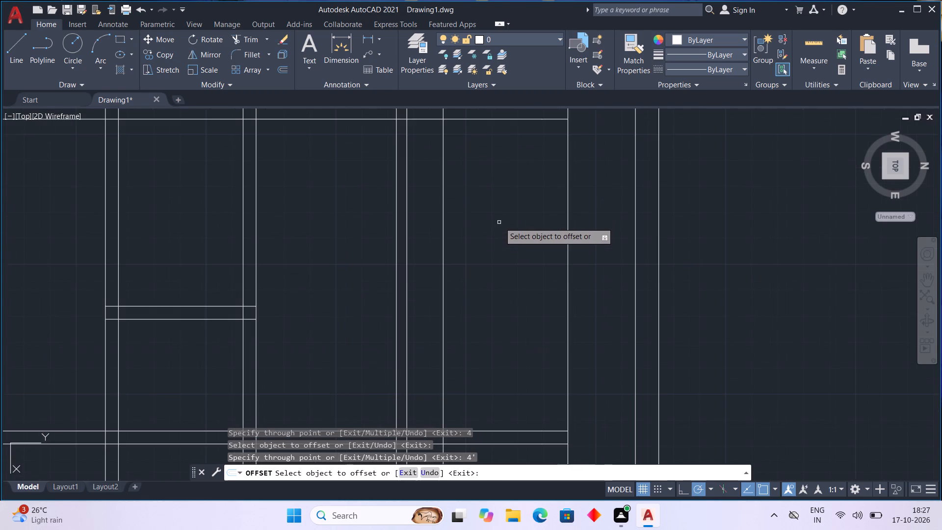
scroll(499, 217, "down", 1)
middle_click_drag(498, 216, 491, 236)
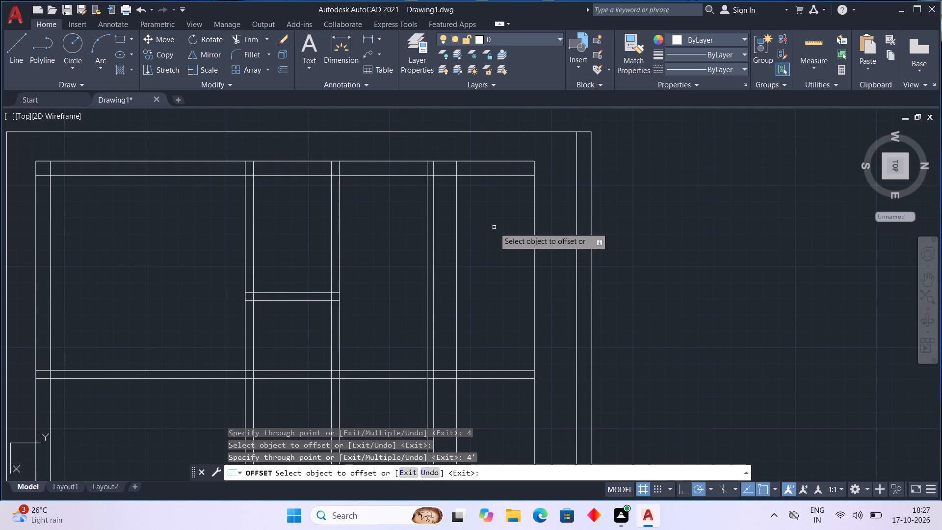
left_click(533, 212)
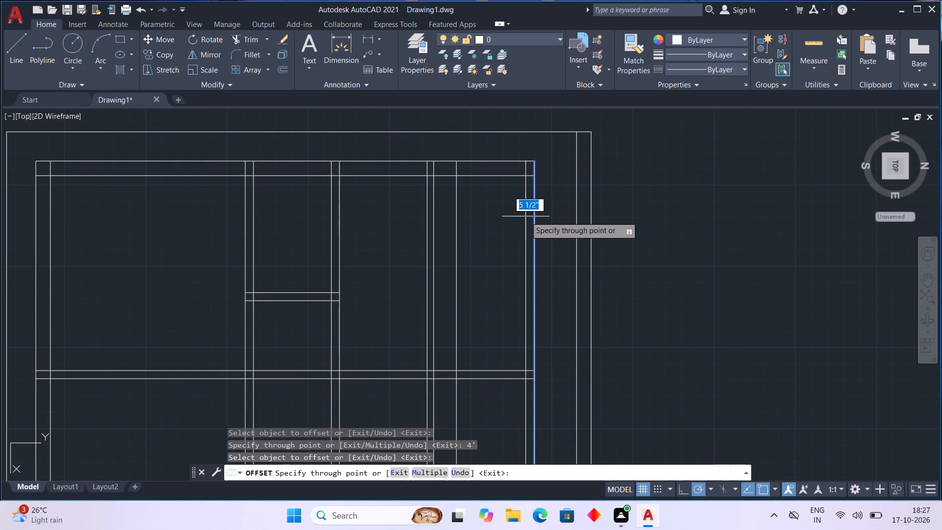
key("9")
key("Return")
key("Escape")
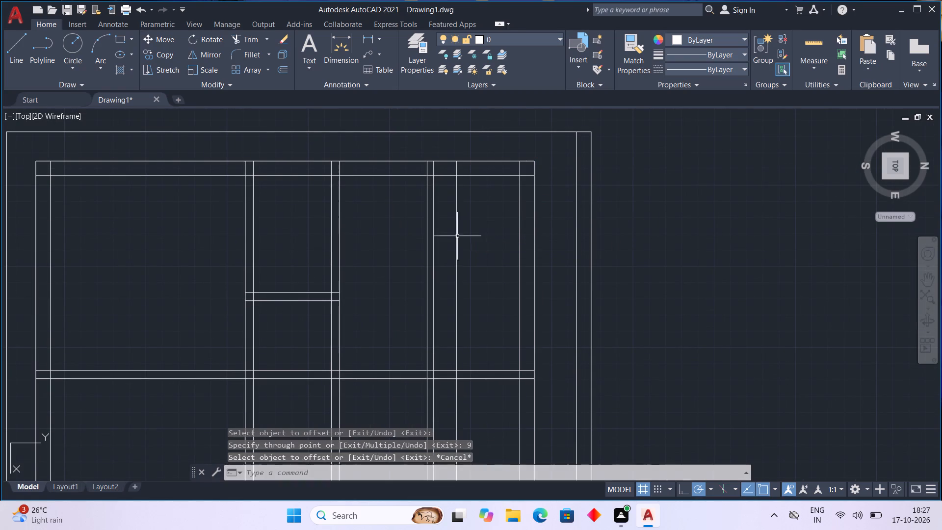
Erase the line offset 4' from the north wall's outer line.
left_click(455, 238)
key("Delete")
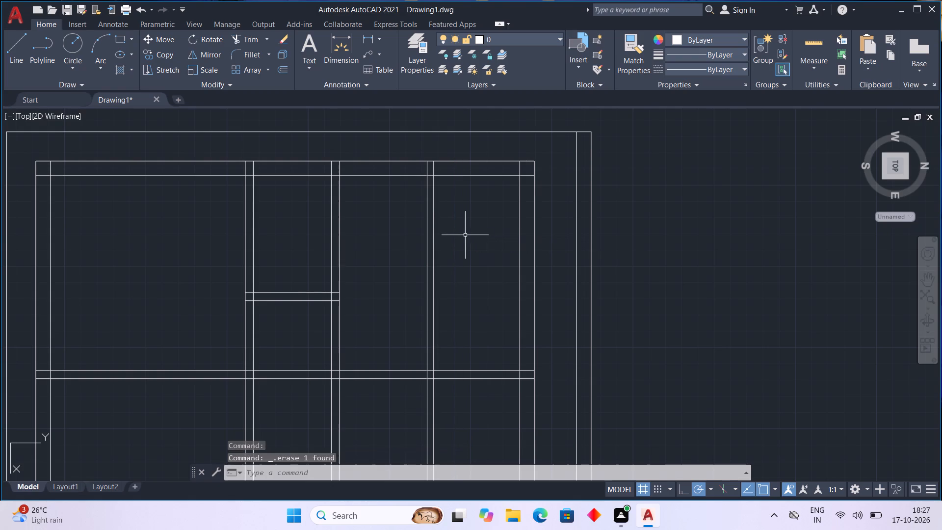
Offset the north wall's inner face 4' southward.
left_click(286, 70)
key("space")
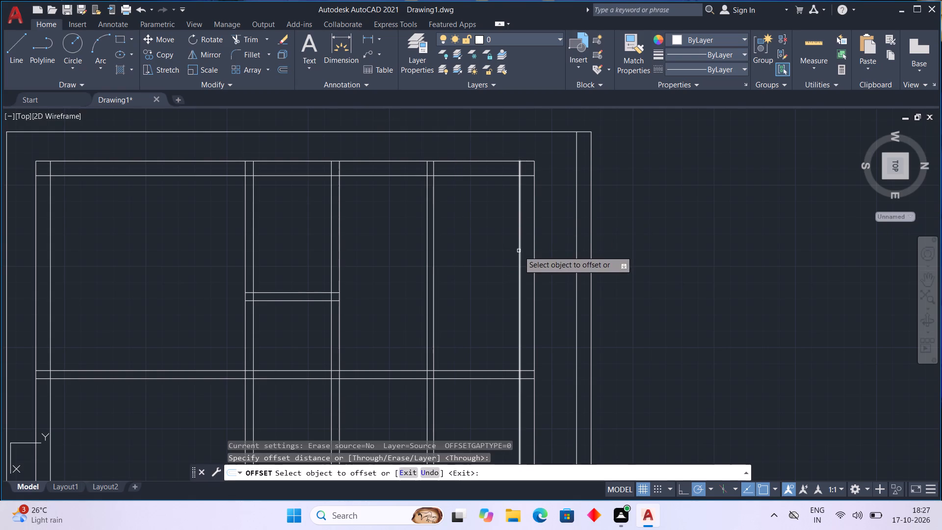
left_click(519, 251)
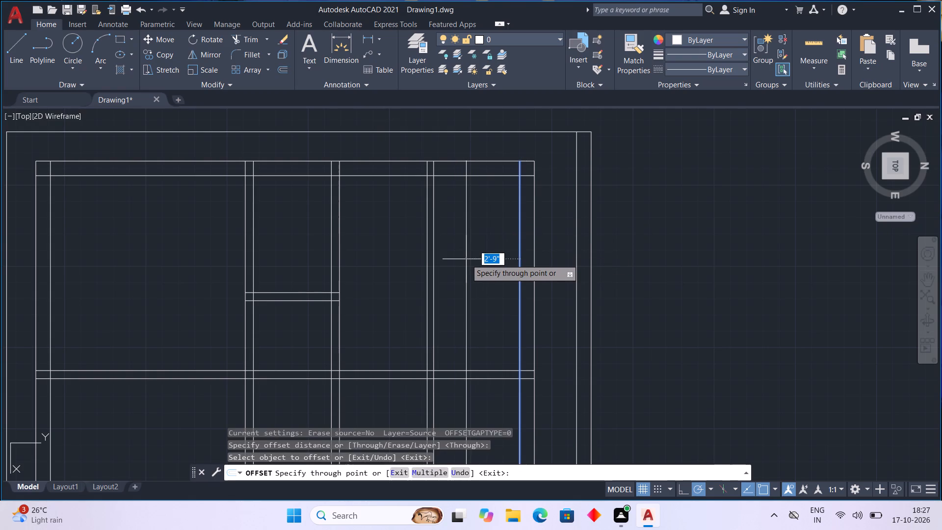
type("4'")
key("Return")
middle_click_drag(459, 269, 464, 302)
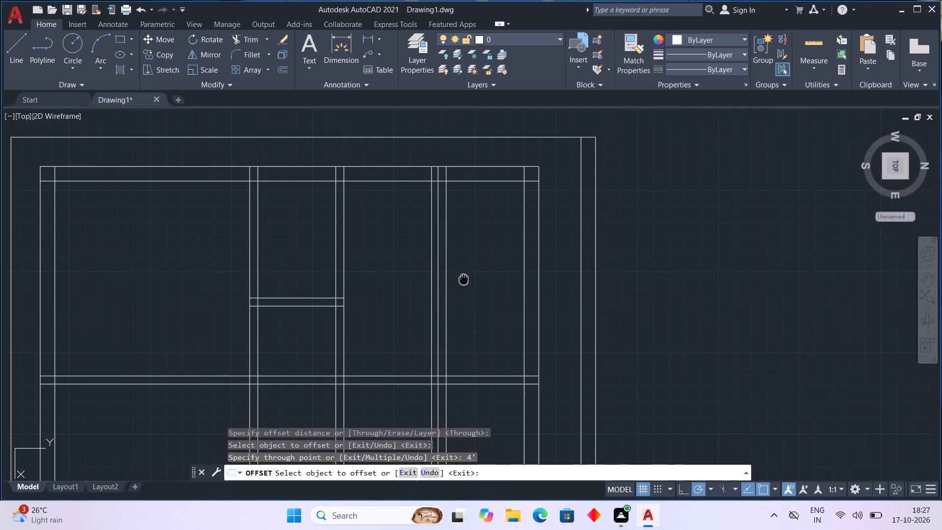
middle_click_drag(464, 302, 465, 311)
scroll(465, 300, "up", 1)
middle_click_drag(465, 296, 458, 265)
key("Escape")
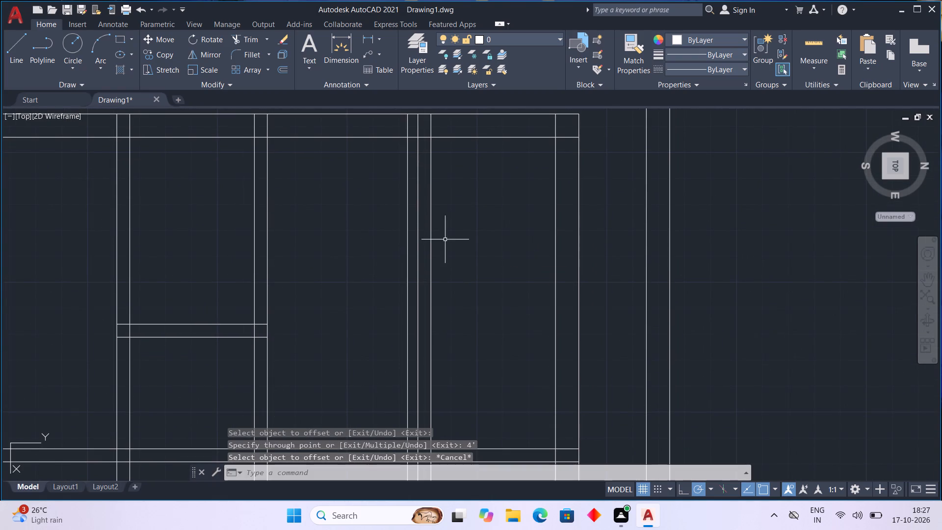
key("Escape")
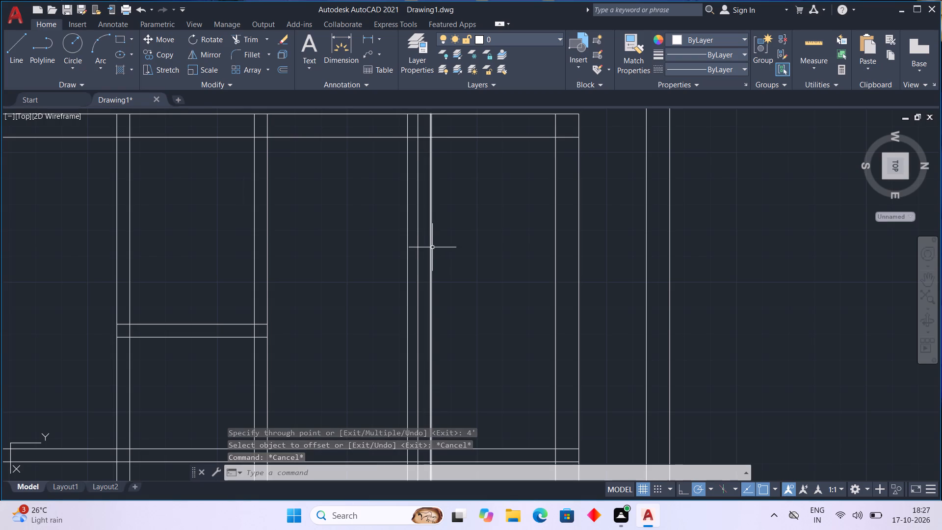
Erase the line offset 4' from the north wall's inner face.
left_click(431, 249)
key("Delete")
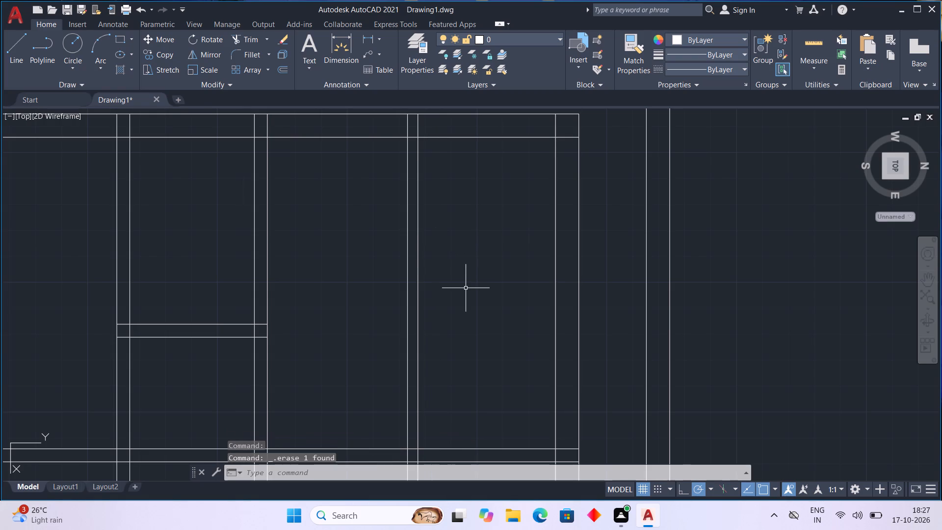
Offset the west wall's inner face 5' eastward across the rooms.
middle_click_drag(472, 273, 475, 224)
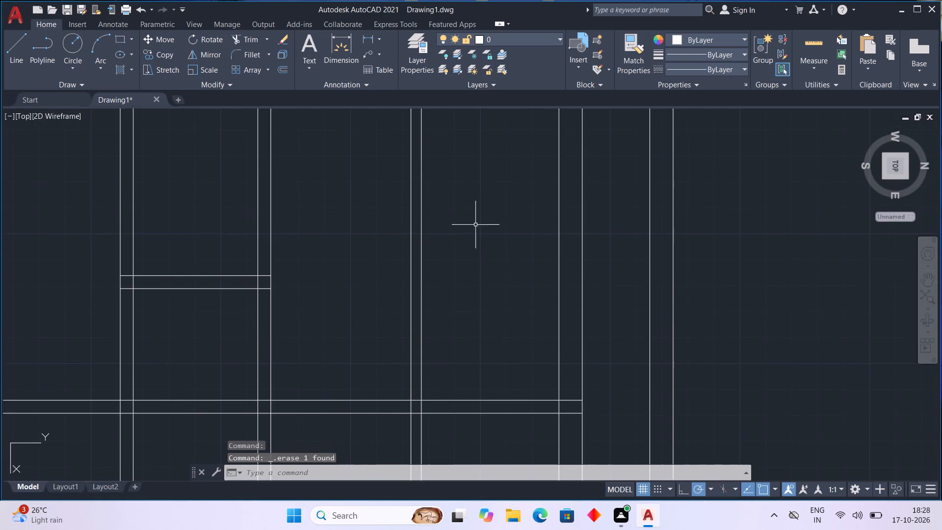
middle_click_drag(477, 238, 466, 351)
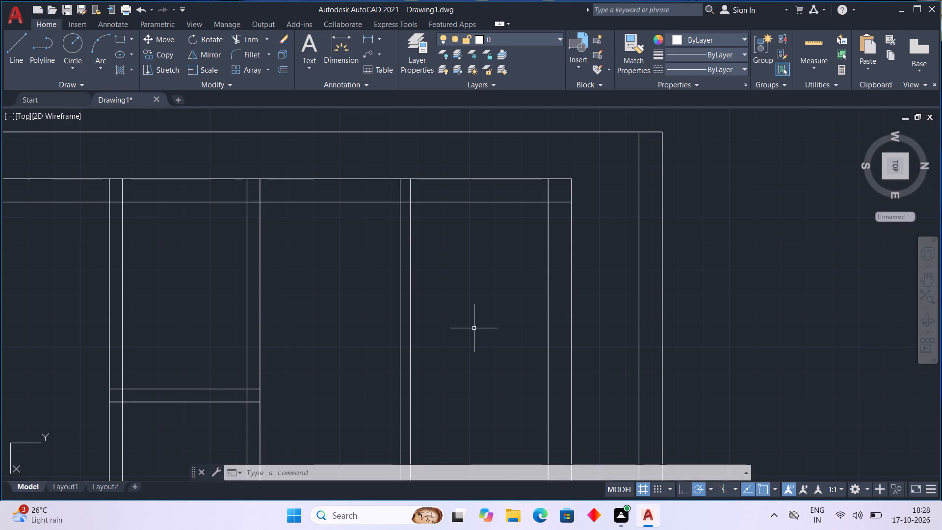
left_click(277, 63)
key("space")
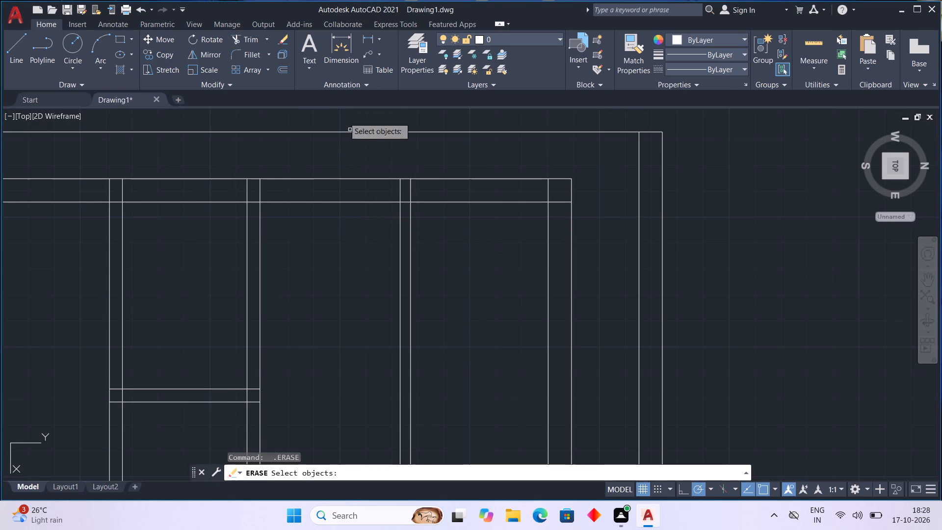
left_click(281, 67)
key("space")
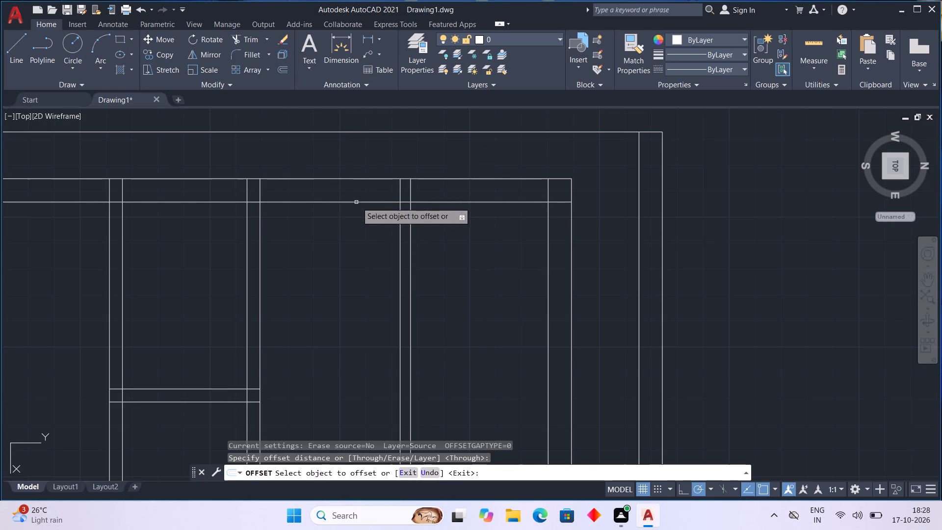
left_click(357, 203)
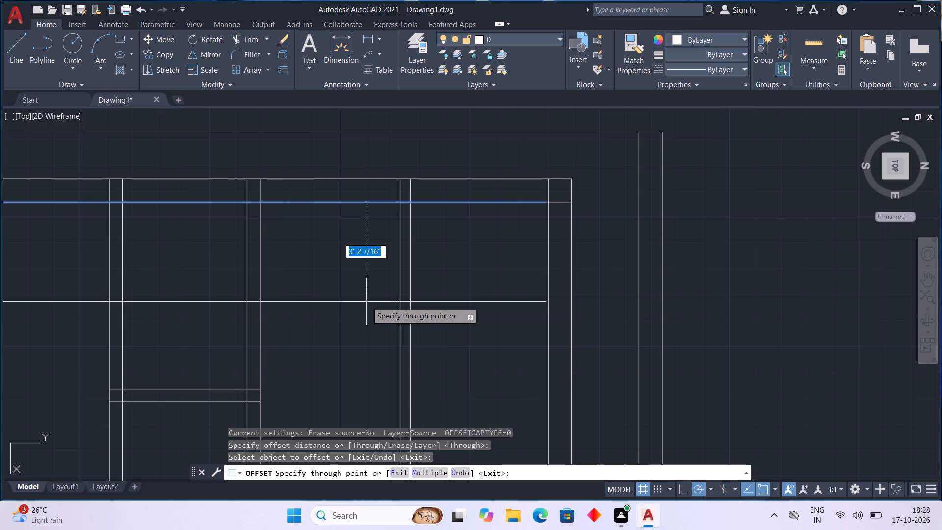
type("5'")
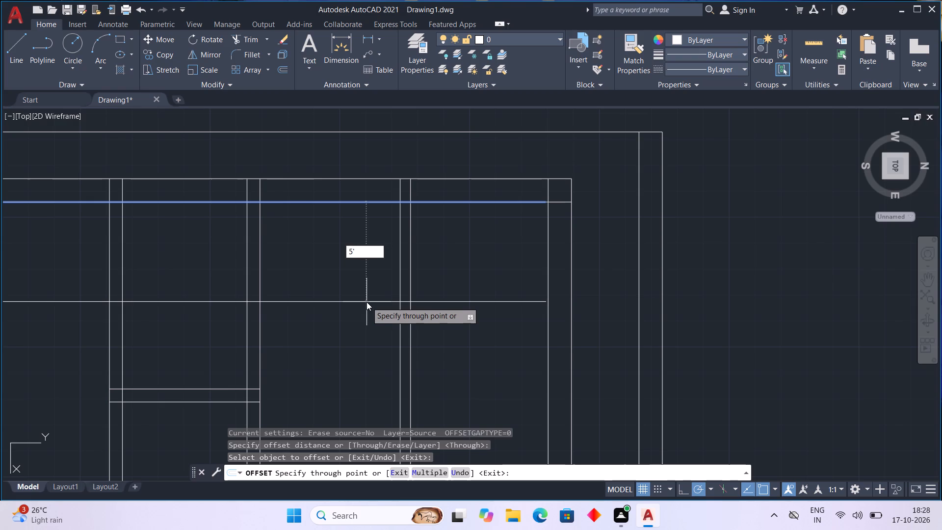
key("Return")
middle_click_drag(382, 350, 384, 230)
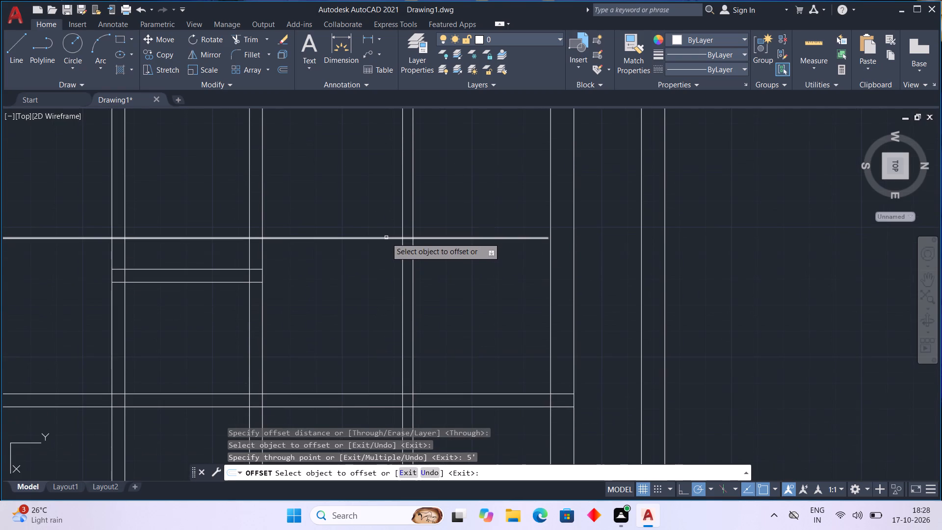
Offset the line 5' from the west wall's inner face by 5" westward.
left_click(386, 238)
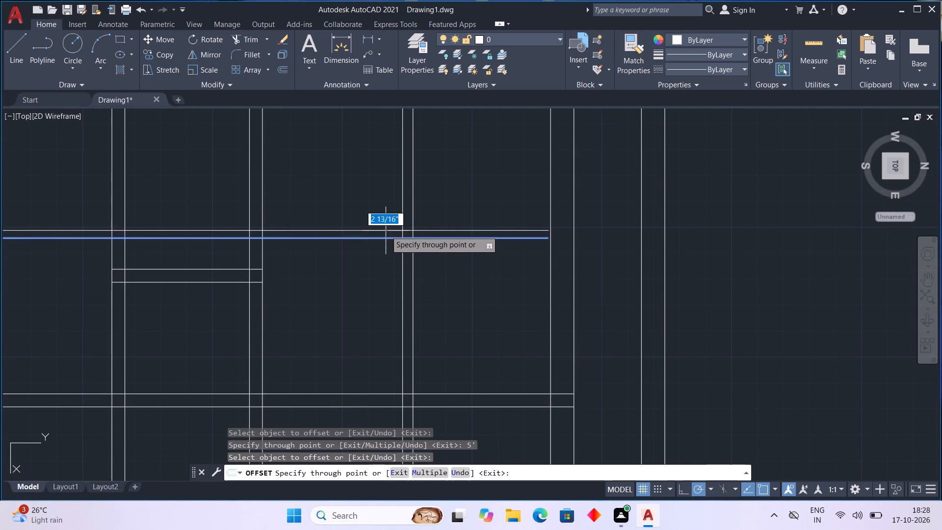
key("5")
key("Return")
Measure the clear distance from the west wall's inner face to the new partition lines.
middle_click_drag(386, 231, 355, 311)
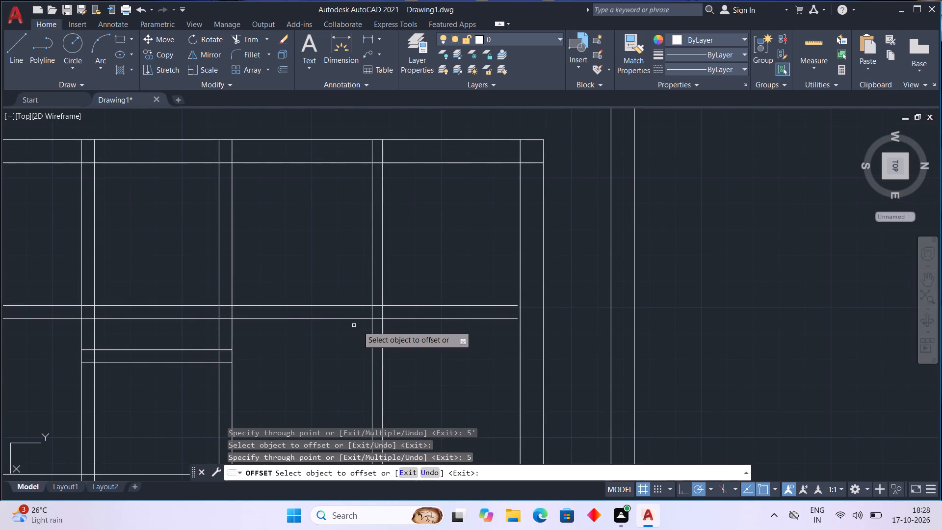
left_click(342, 44)
left_click(380, 161)
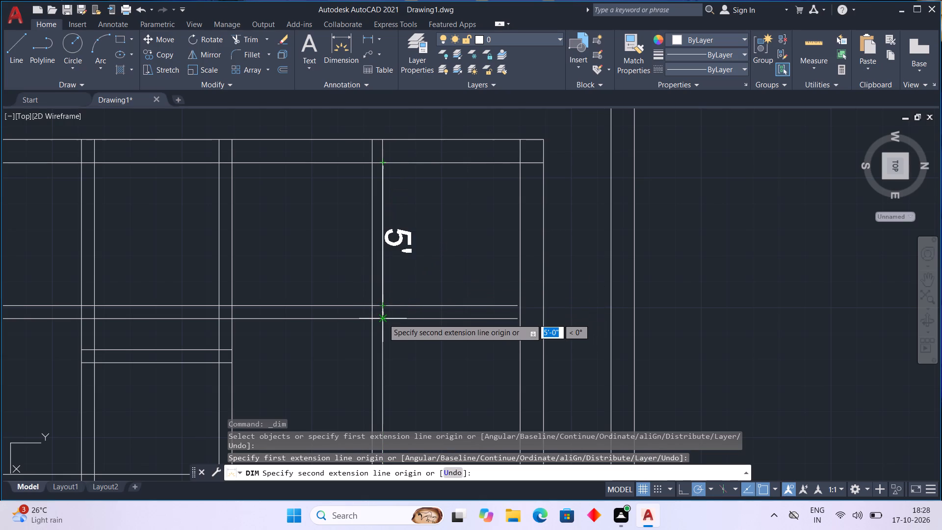
key("Escape")
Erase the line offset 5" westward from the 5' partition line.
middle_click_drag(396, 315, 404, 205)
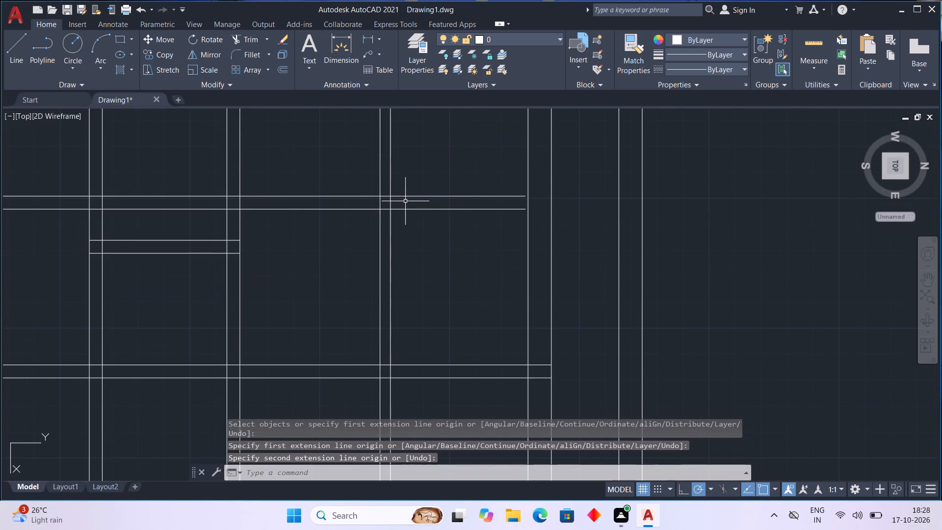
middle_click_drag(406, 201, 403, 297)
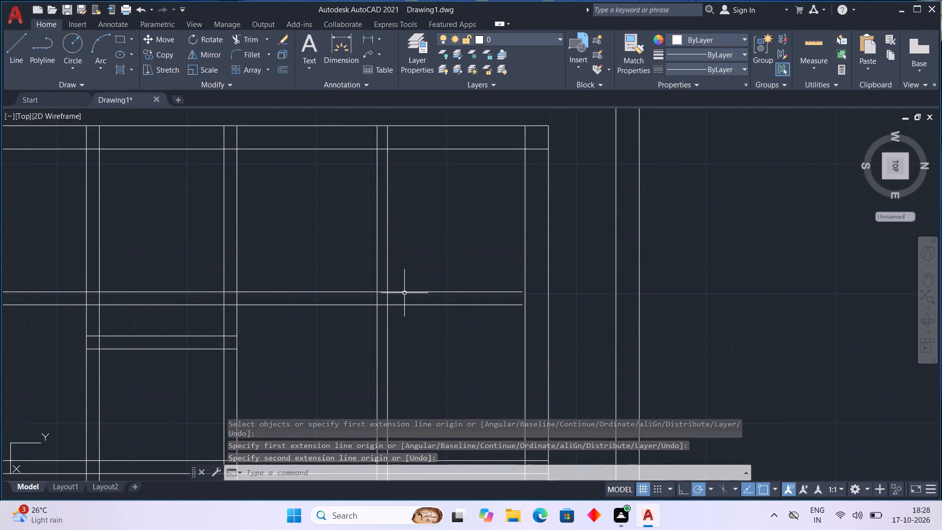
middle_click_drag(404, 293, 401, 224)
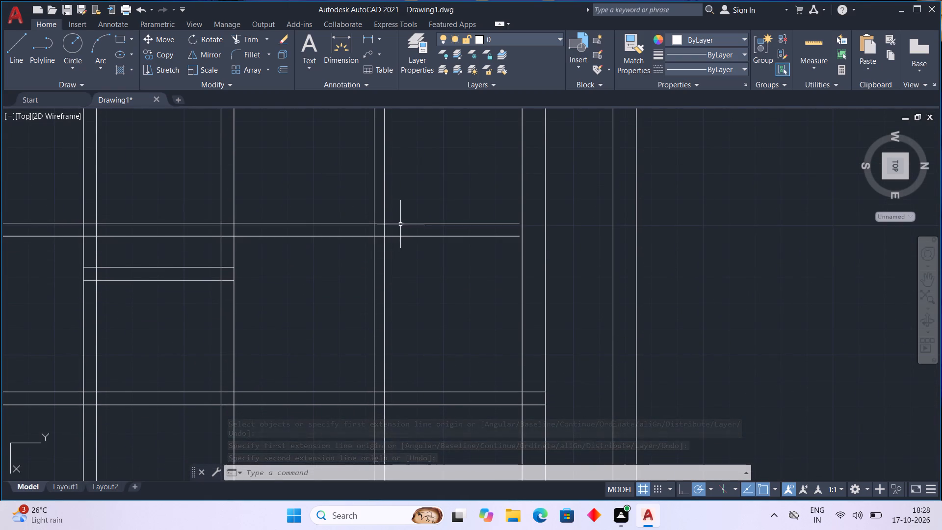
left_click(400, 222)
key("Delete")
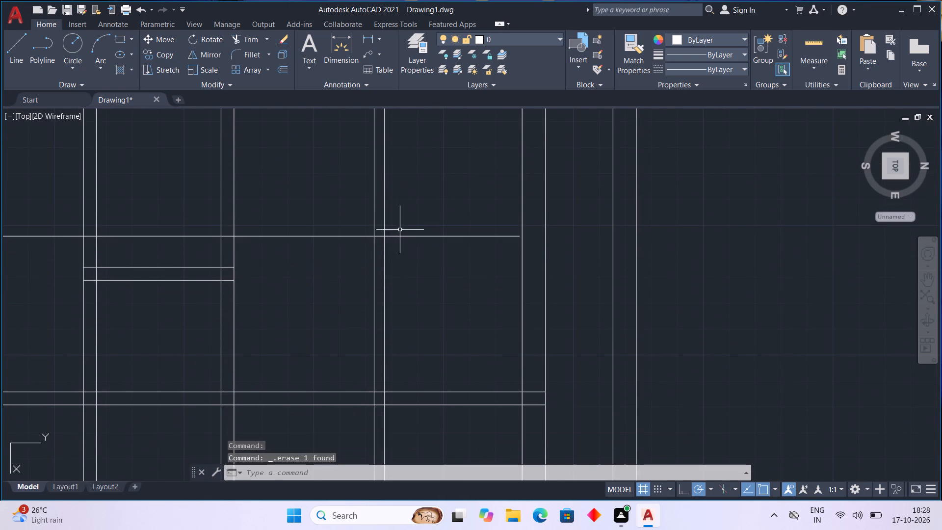
Offset the line 5' from the west wall's inner face by 4" eastward to give the partition its thickness.
left_click(283, 68)
key("space")
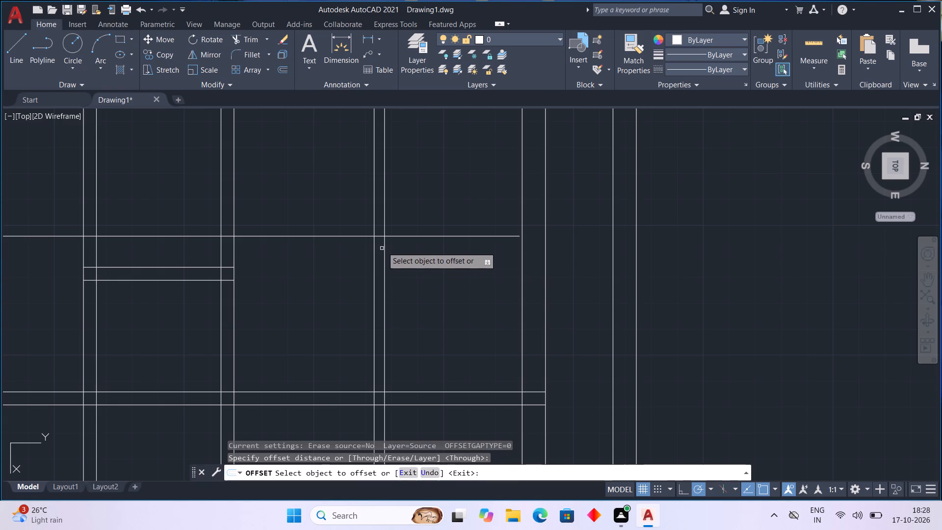
left_click(403, 234)
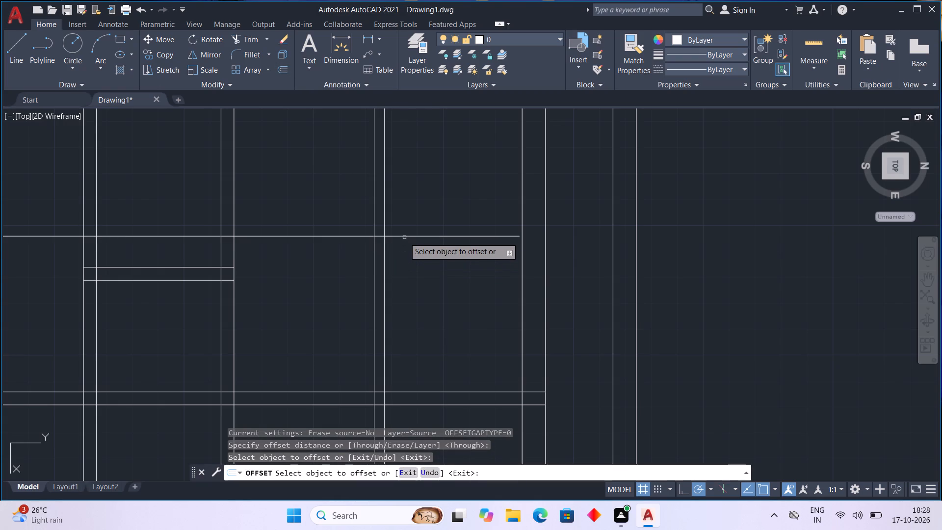
left_click(404, 236)
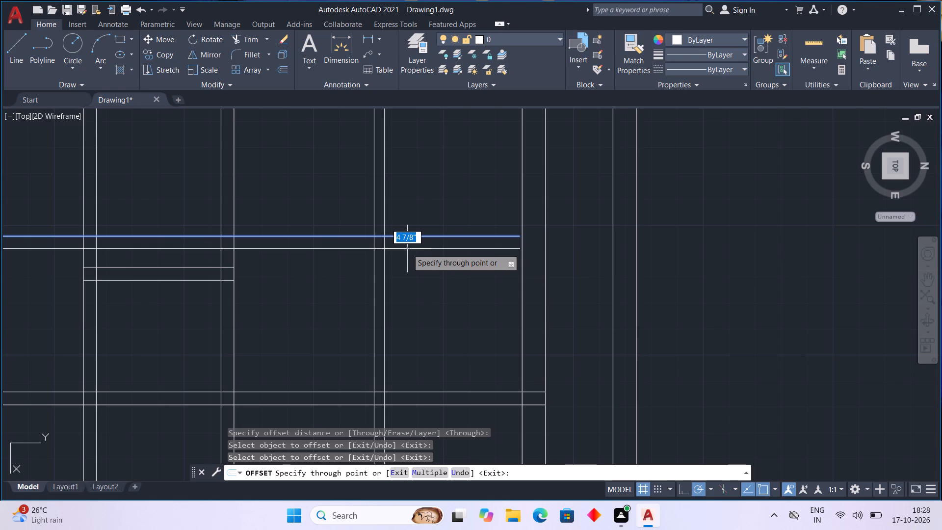
key("4")
key("Return")
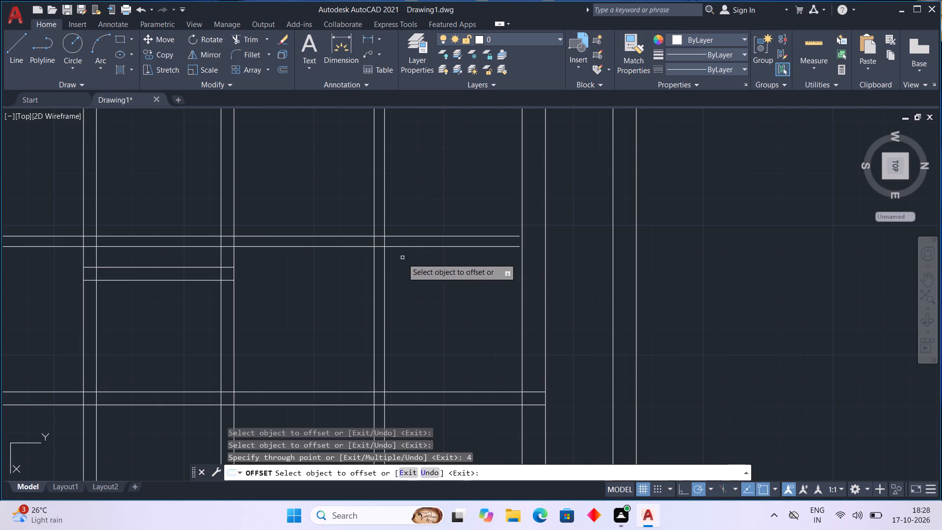
Trim the new 4" partition's lines out of the southwest room and the south wall.
middle_click_drag(402, 259, 407, 296)
middle_click_drag(407, 291, 548, 275)
scroll(460, 276, "down", 1)
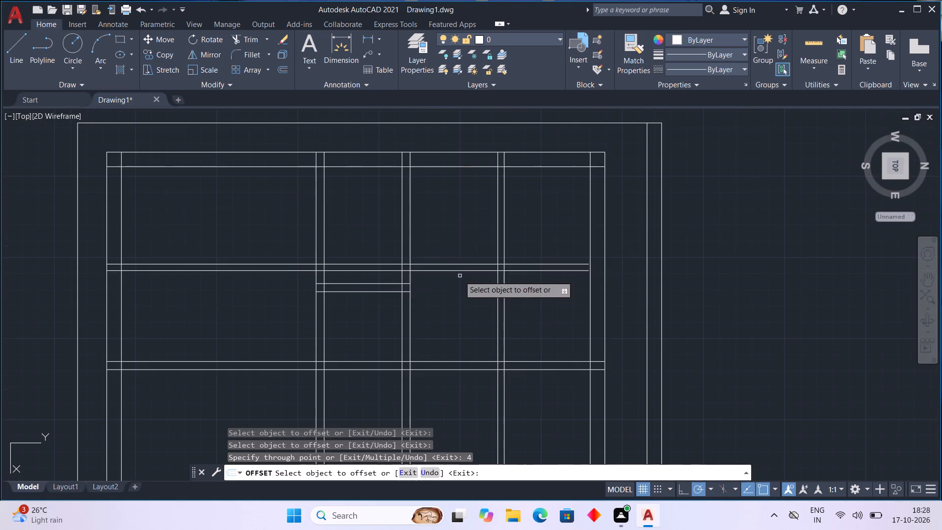
left_click(237, 36)
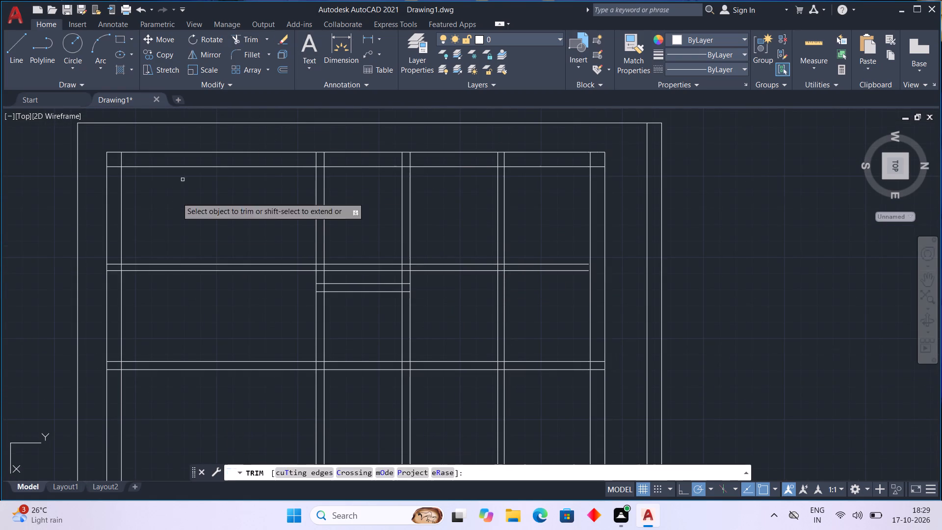
left_click_drag(177, 225, 190, 331)
left_click_drag(115, 253, 115, 275)
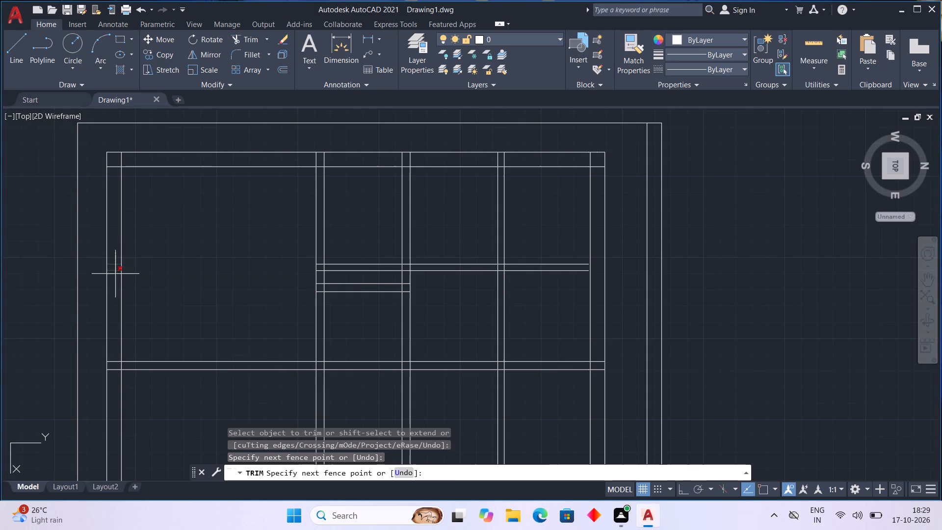
left_click_drag(115, 275, 116, 281)
Trim the new partition's lines across the middle western room and within the two 5" east-west partitions bounding it.
scroll(329, 255, "up", 2)
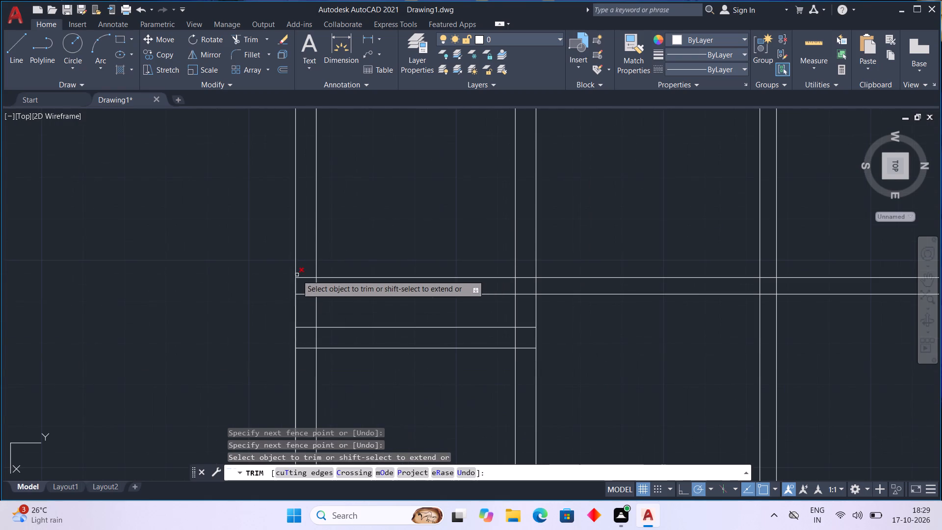
left_click_drag(308, 263, 307, 297)
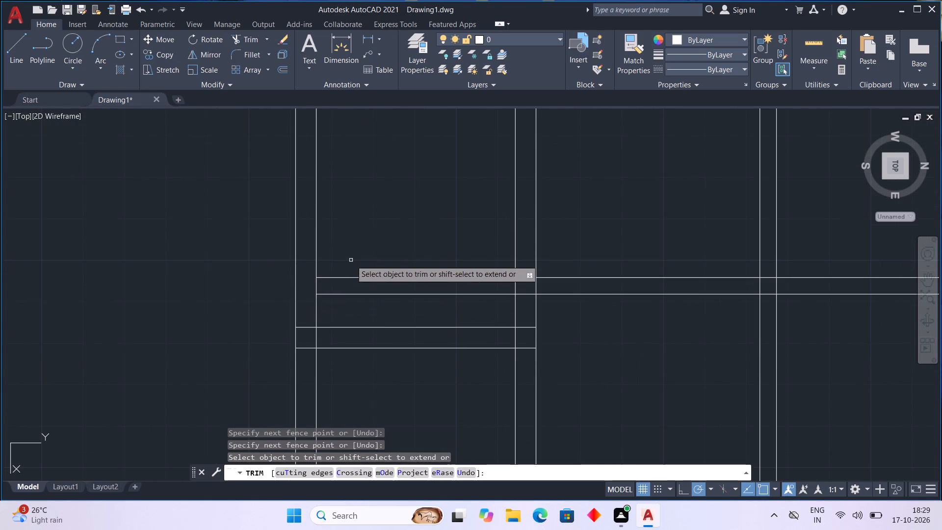
left_click_drag(357, 251, 363, 295)
middle_click_drag(390, 299, 234, 261)
scroll(467, 275, "down", 1)
middle_click_drag(467, 274, 357, 262)
middle_click_drag(357, 261, 365, 238)
left_click_drag(308, 208, 307, 222)
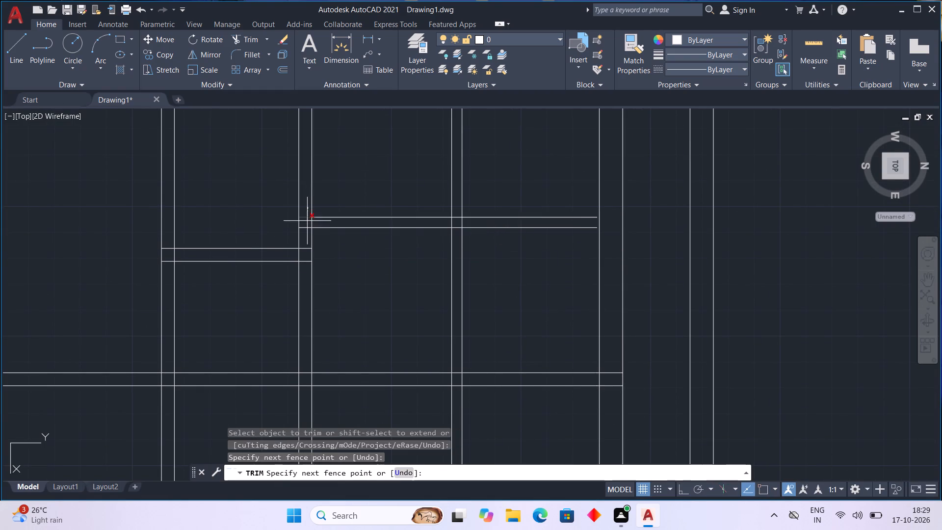
left_click_drag(307, 222, 307, 238)
Trim the 4" east-west partition's lines between the new 4" partition and the 5" north-south partition east of it.
middle_click_drag(361, 238, 328, 247)
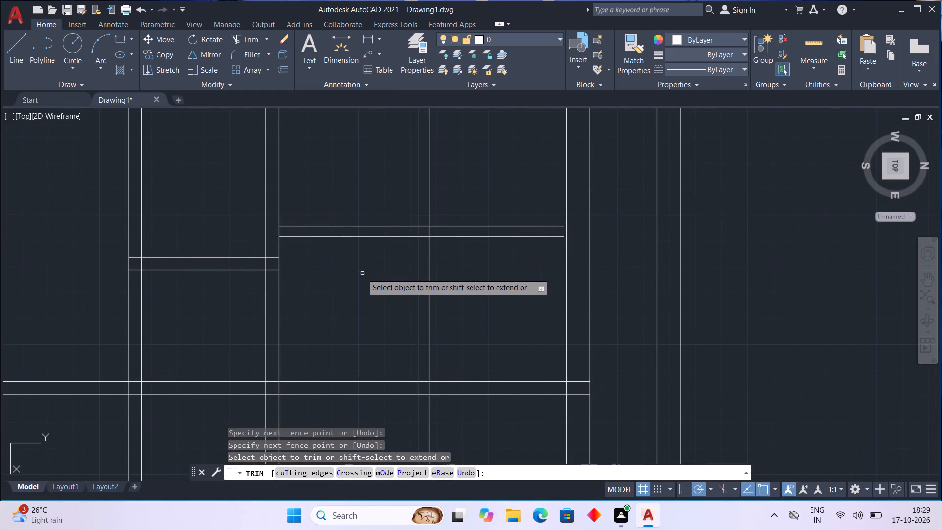
left_click_drag(375, 300, 479, 302)
Trim the 4" and northern 5" east-west partitions' lines east of the long 5" north-south partition.
middle_click_drag(478, 301, 488, 209)
scroll(487, 221, "down", 2)
left_click_drag(505, 289, 501, 289)
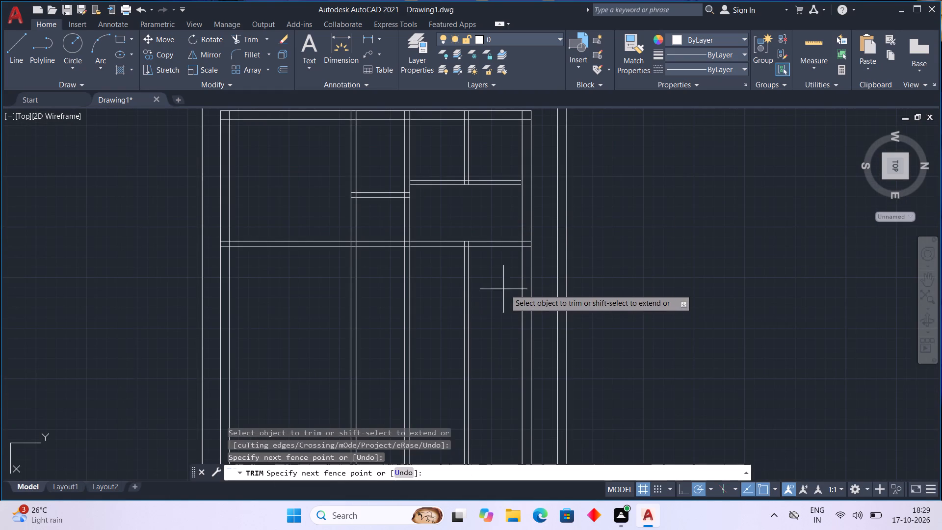
left_click_drag(501, 289, 386, 295)
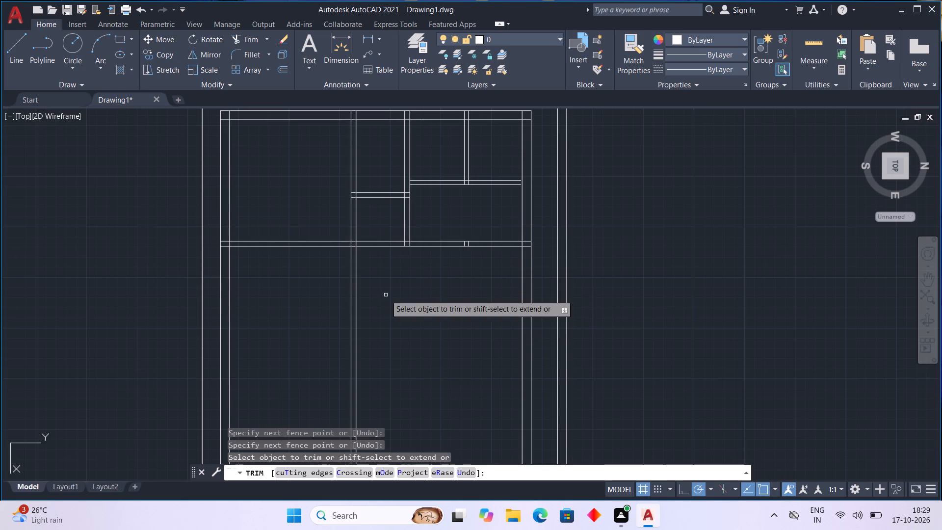
Trim the leftover stubs of the 4" east-west partition inside the long 5" north-south partition.
middle_click_drag(441, 294, 393, 332)
scroll(394, 329, "up", 1)
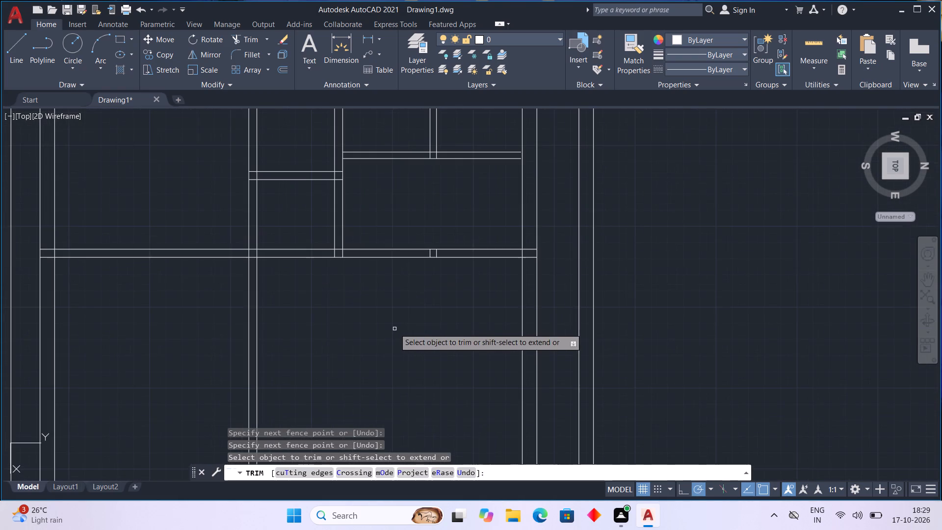
middle_click_drag(399, 317, 399, 348)
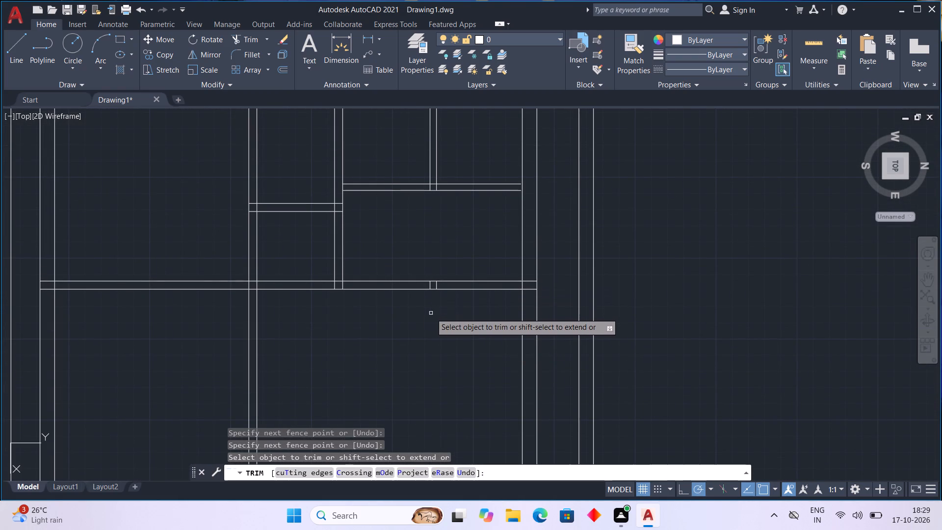
scroll(431, 313, "up", 2)
scroll(431, 313, "down", 1)
middle_click_drag(435, 303, 441, 346)
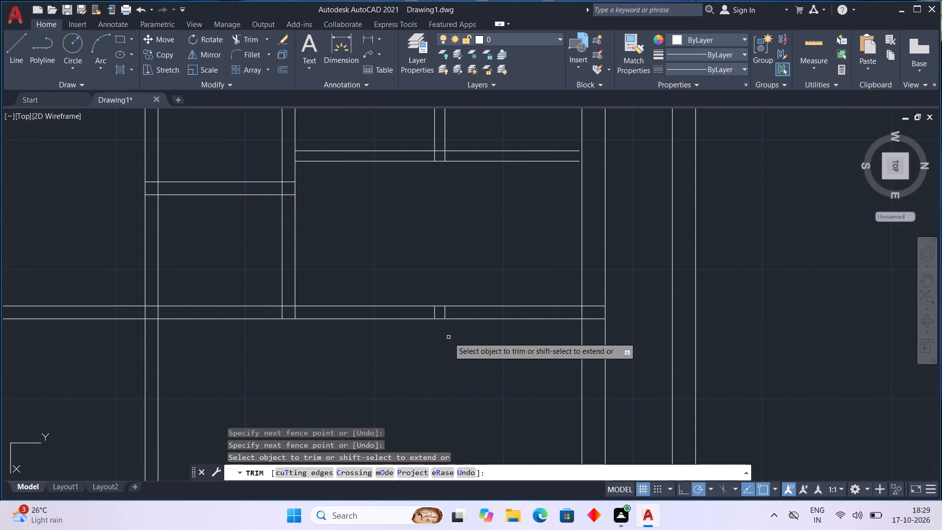
middle_click_drag(448, 337, 420, 308)
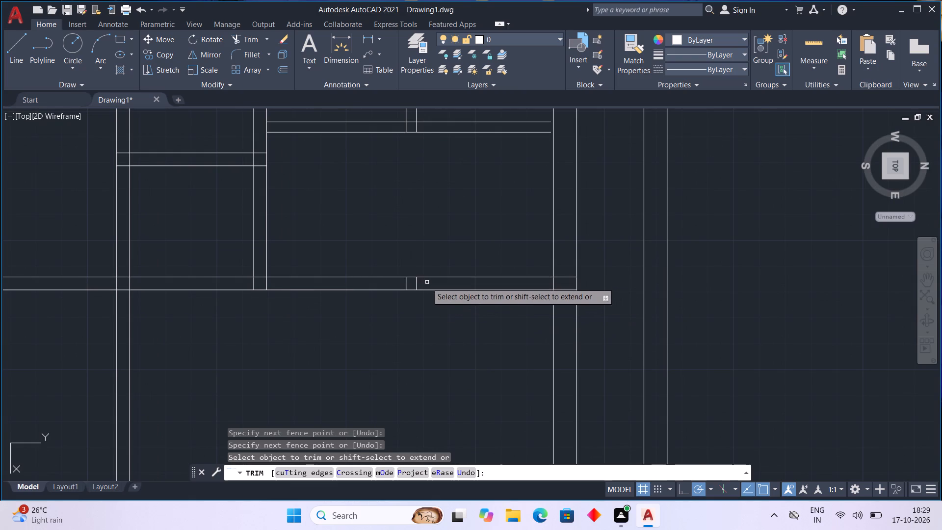
left_click_drag(427, 283, 385, 280)
left_click(385, 280)
middle_click_drag(324, 304, 331, 305)
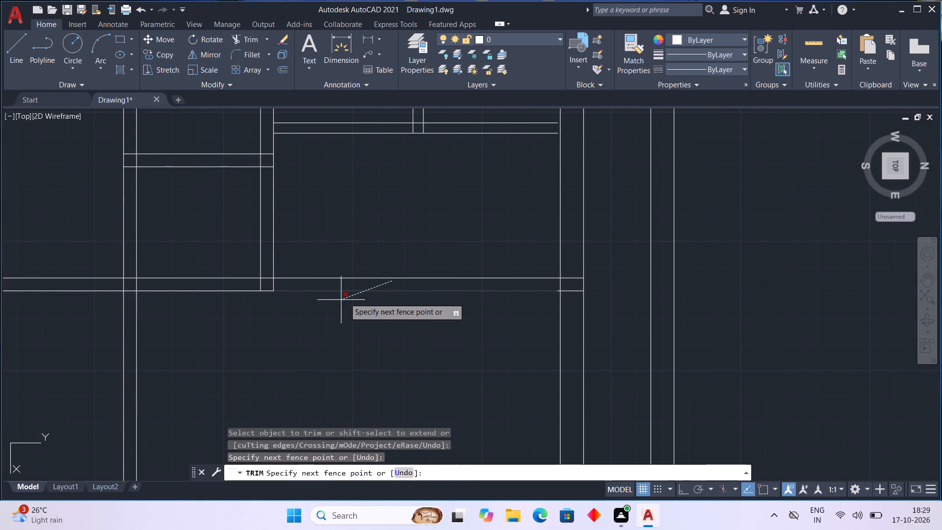
key("Escape")
Trim the overlapping inner wall lines at the plan's southwest outer corner.
scroll(379, 295, "down", 1)
middle_click_drag(379, 305, 375, 345)
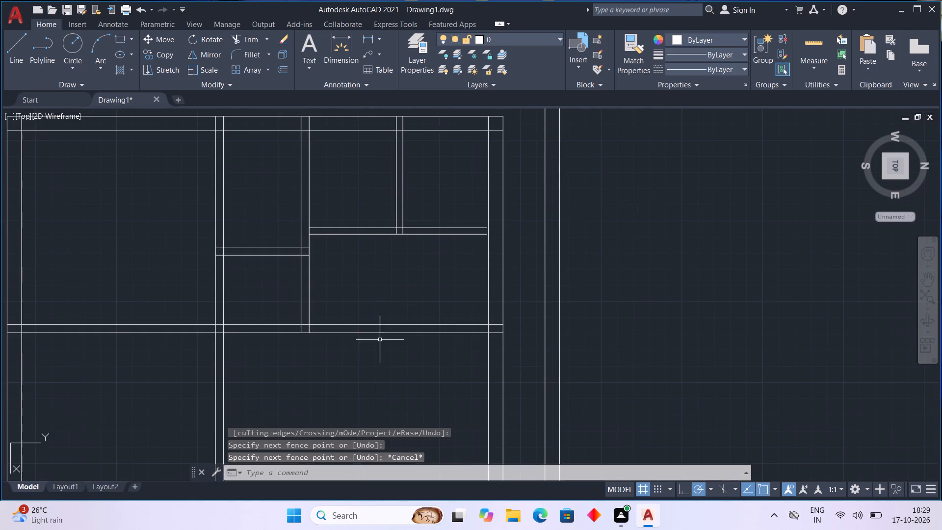
scroll(395, 311, "up", 1)
middle_click_drag(397, 301, 430, 362)
scroll(439, 332, "down", 1)
middle_click_drag(439, 325, 467, 330)
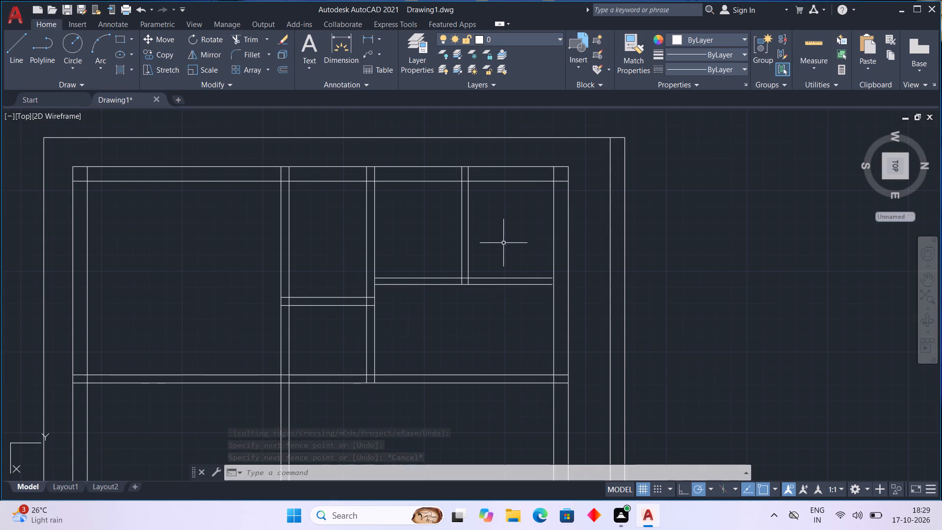
middle_click_drag(506, 242, 510, 253)
middle_click_drag(504, 277, 501, 288)
scroll(530, 239, "up", 1)
scroll(561, 214, "down", 1)
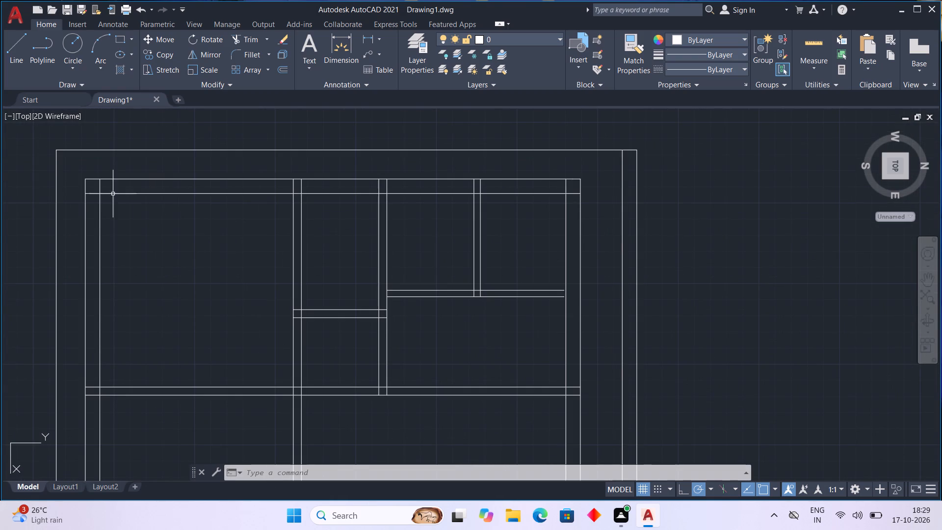
left_click(235, 35)
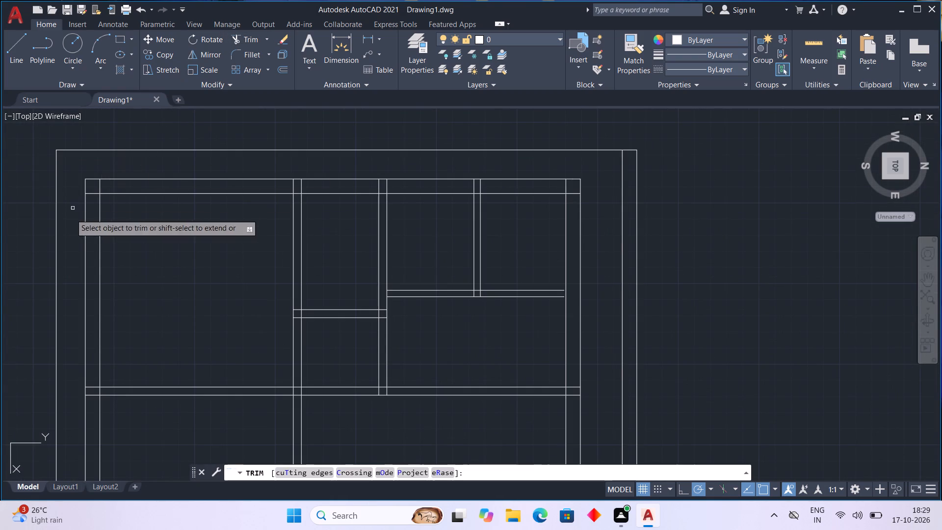
left_click_drag(94, 209, 116, 186)
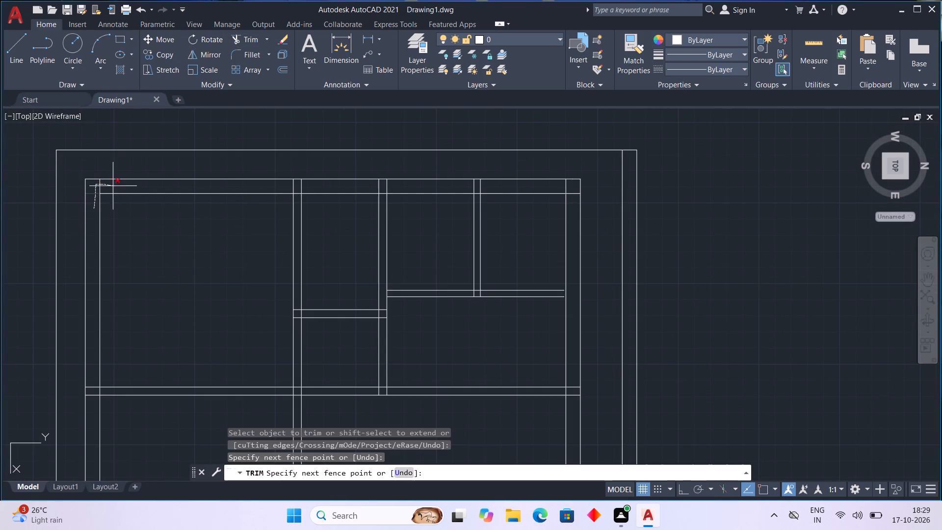
left_click_drag(116, 186, 159, 186)
Trim the partition lines running through the west wall and the overlapping wall lines at the northwest corner.
left_click_drag(160, 186, 262, 189)
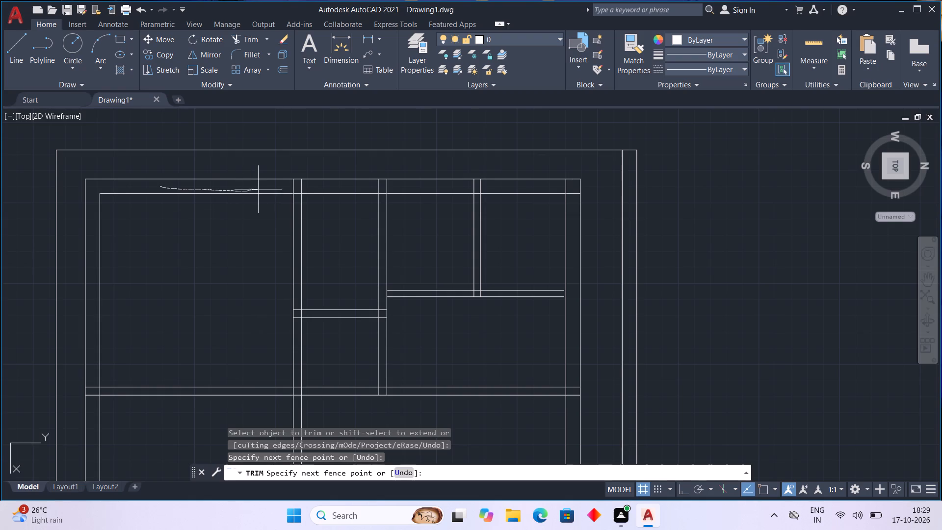
left_click_drag(262, 189, 471, 192)
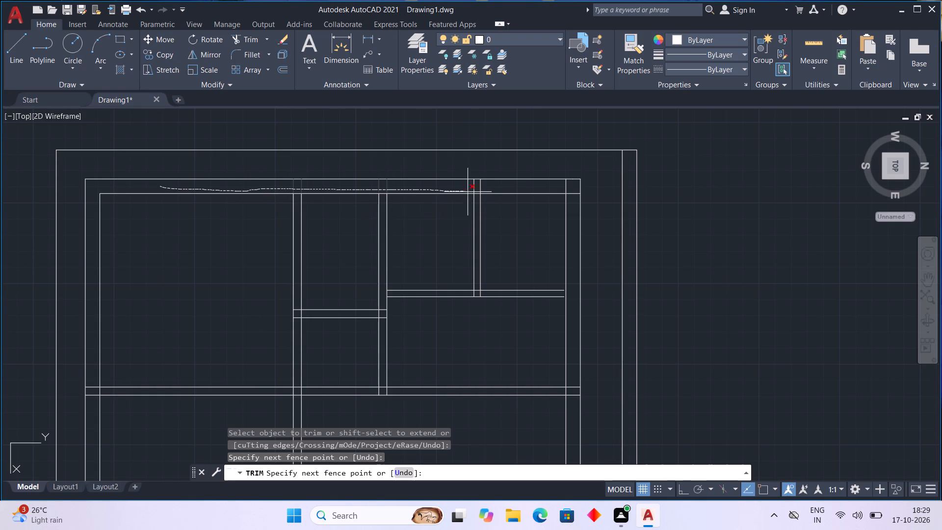
left_click_drag(471, 192, 562, 189)
left_click_drag(562, 189, 572, 203)
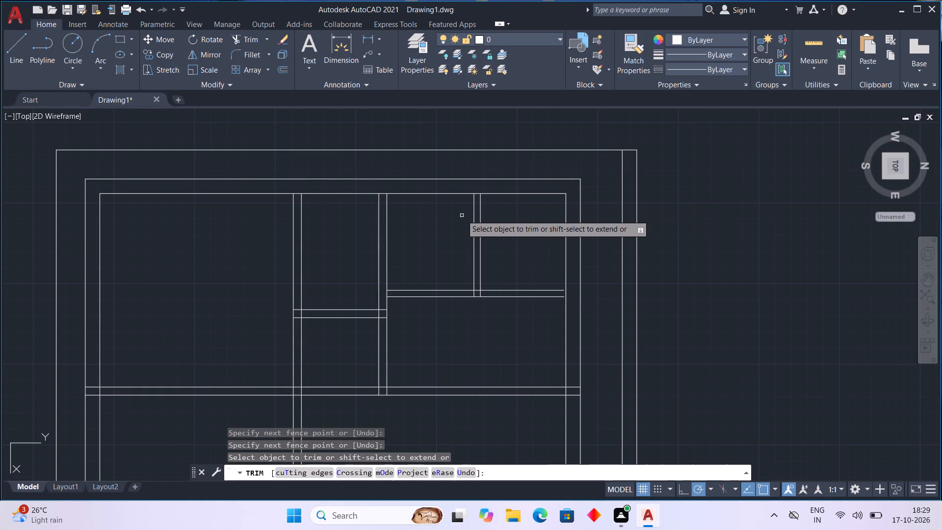
Trim the west wall's inner line across the 4" partition and both 5" east-west partitions where they meet the wall.
scroll(462, 215, "up", 2)
left_click_drag(495, 156, 498, 178)
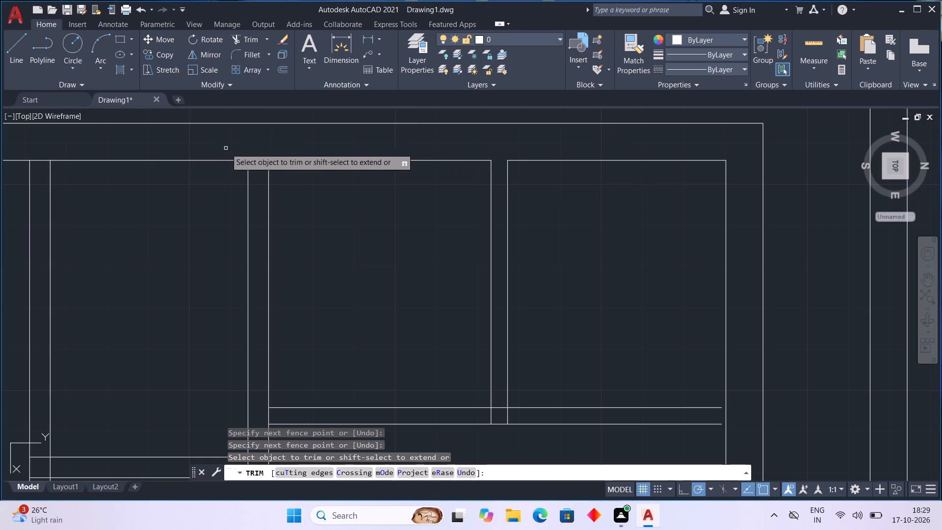
left_click_drag(258, 153, 258, 186)
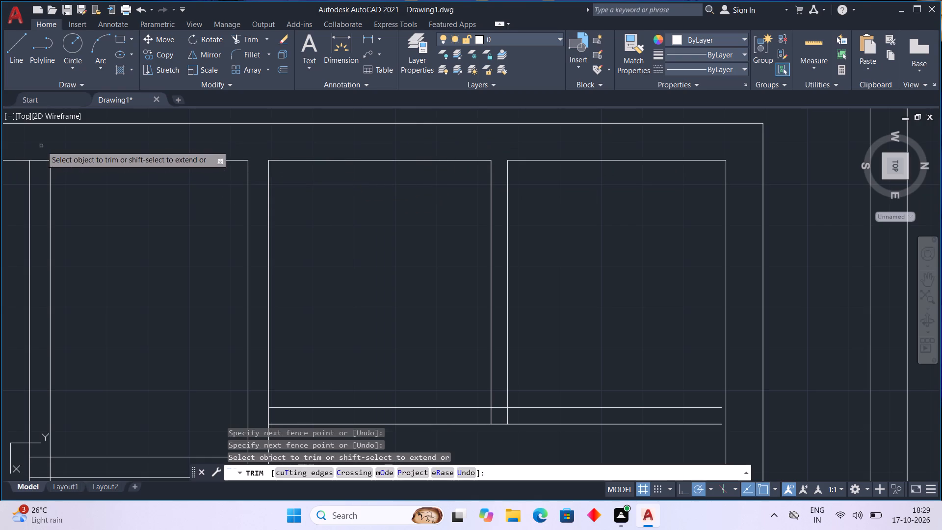
left_click_drag(42, 146, 41, 185)
Trim the long 5" north-south partition's lines inside the south wall and the wall's inner line between them.
scroll(41, 185, "down", 2)
middle_click_drag(330, 162, 367, 154)
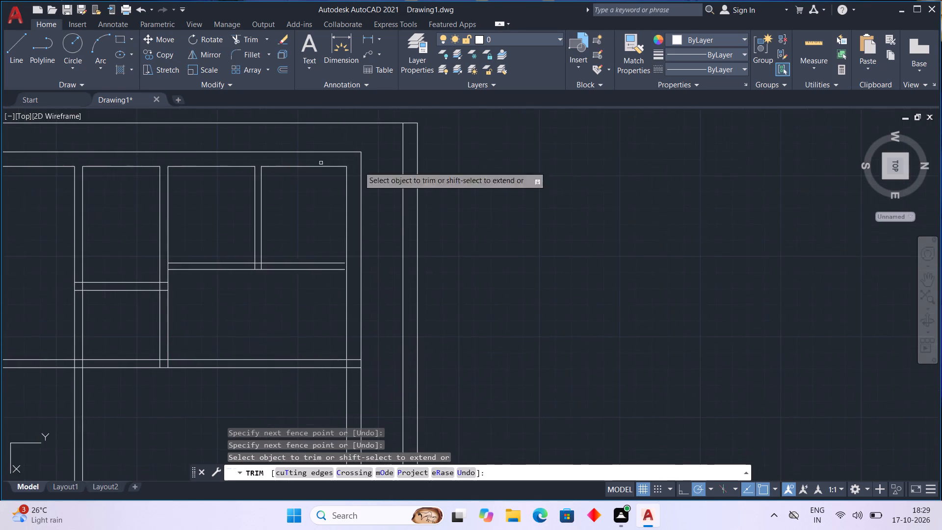
middle_click_drag(225, 264, 515, 221)
scroll(184, 283, "up", 1)
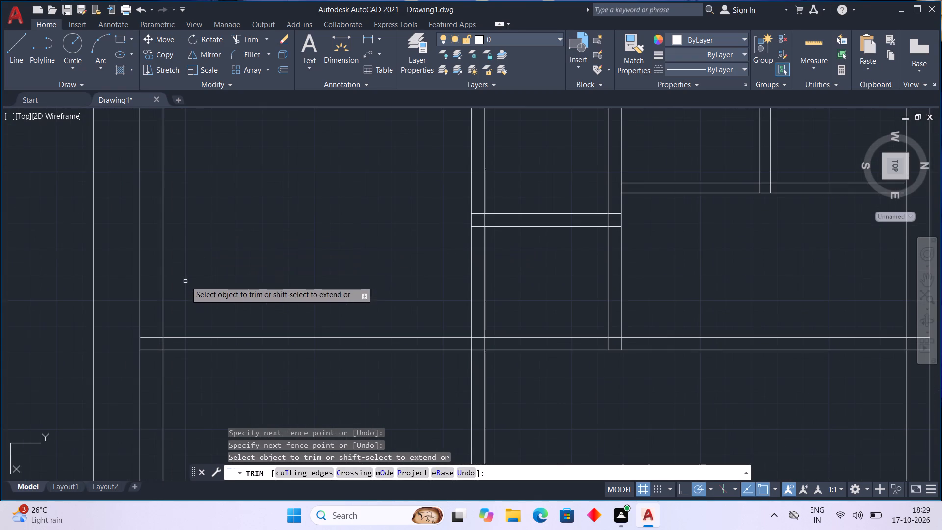
middle_click_drag(184, 282, 187, 198)
left_click_drag(155, 220, 155, 289)
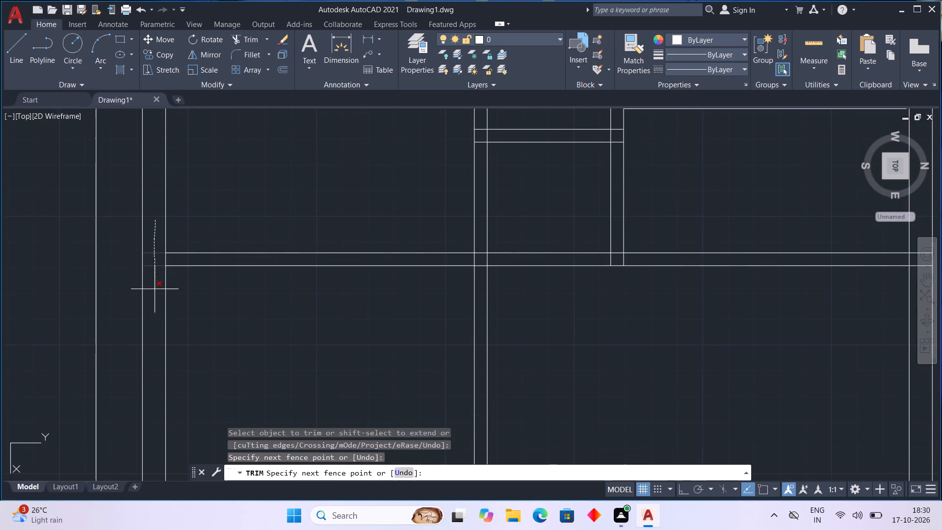
left_click_drag(170, 261, 160, 259)
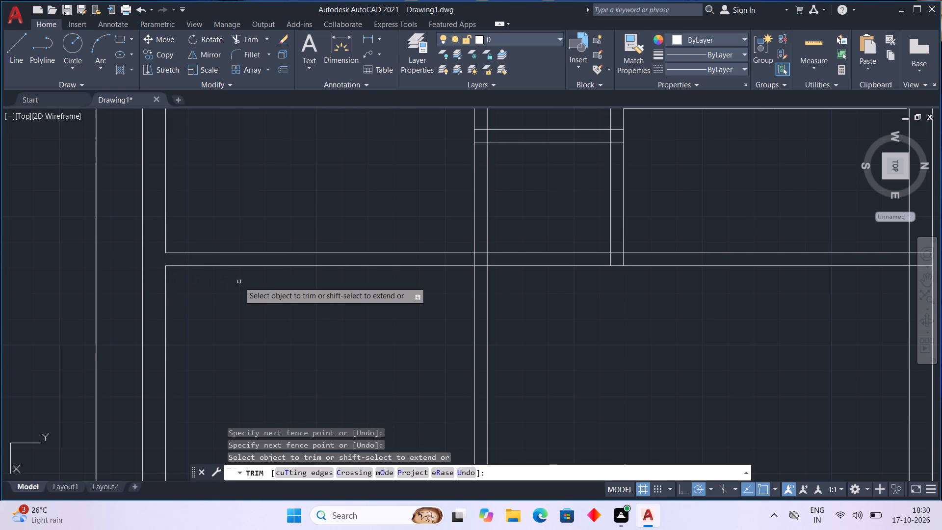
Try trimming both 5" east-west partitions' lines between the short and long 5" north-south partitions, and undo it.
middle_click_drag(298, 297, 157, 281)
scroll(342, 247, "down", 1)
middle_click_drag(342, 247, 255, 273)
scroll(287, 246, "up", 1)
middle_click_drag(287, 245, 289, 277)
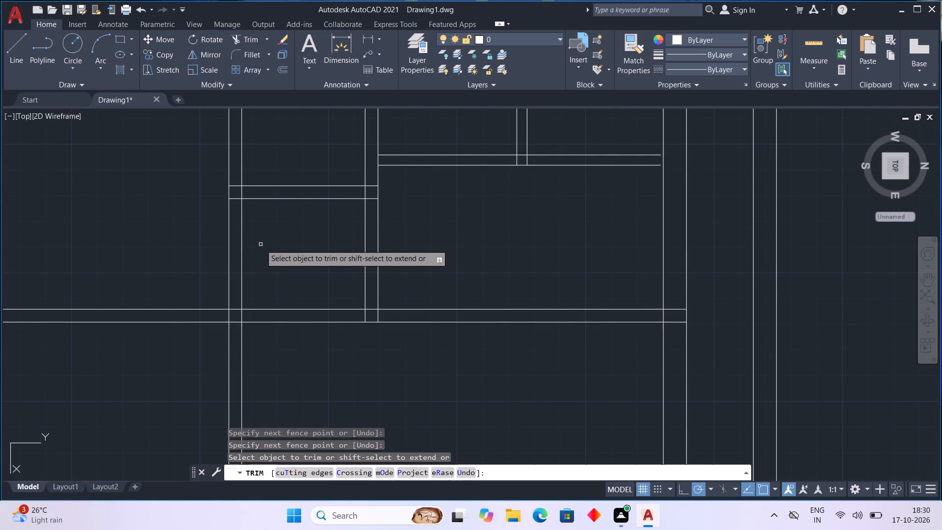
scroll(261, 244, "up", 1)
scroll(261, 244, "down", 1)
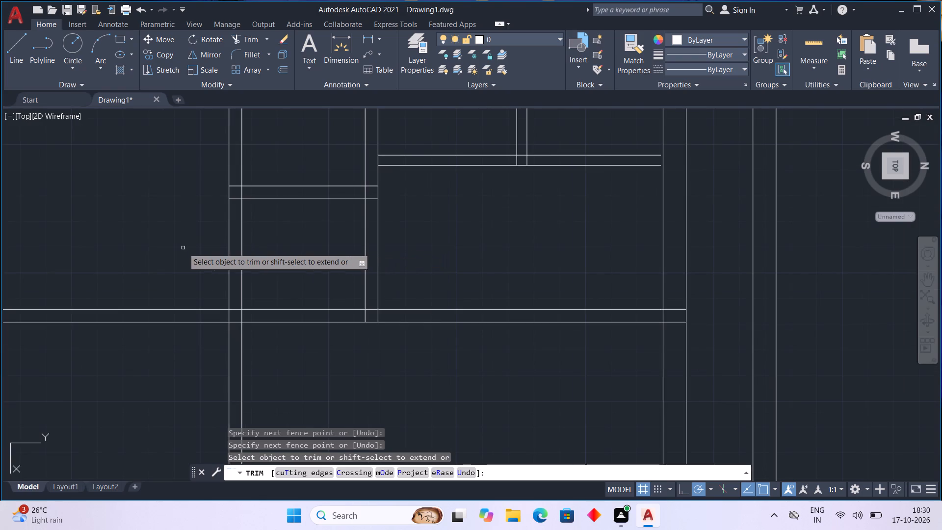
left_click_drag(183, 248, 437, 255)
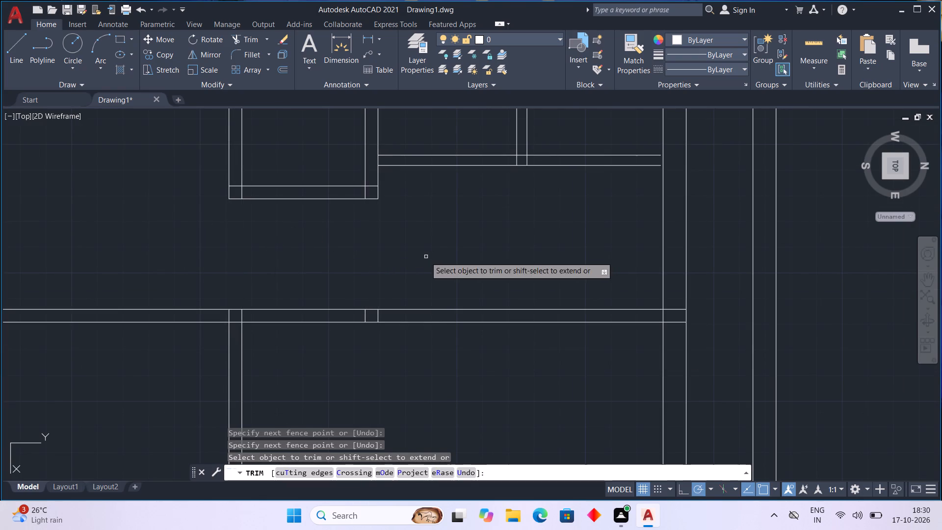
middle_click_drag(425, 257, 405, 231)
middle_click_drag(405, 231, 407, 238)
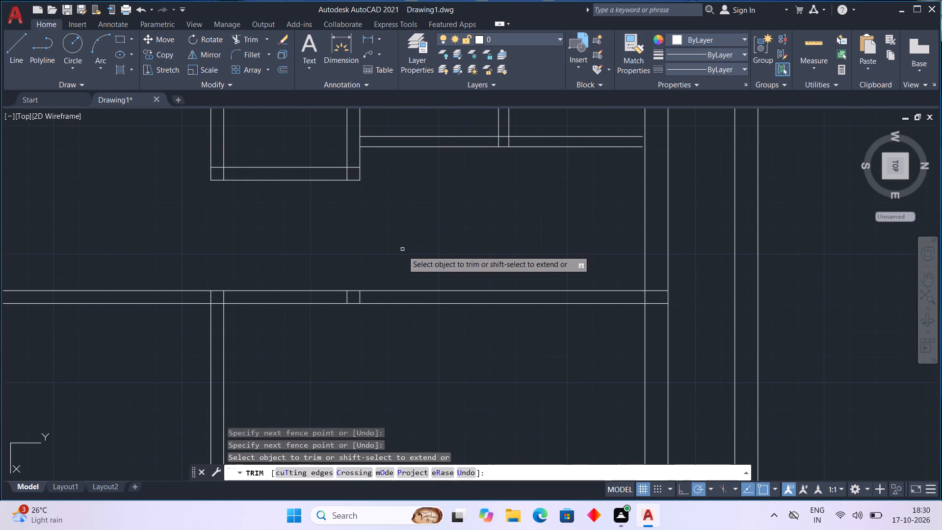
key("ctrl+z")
Trim the southern 5" east-west partition between the short and long north-south partitions, and the long partition's lines between both 5" east-west partitions.
left_click_drag(518, 185, 398, 189)
middle_click_drag(463, 212, 327, 190)
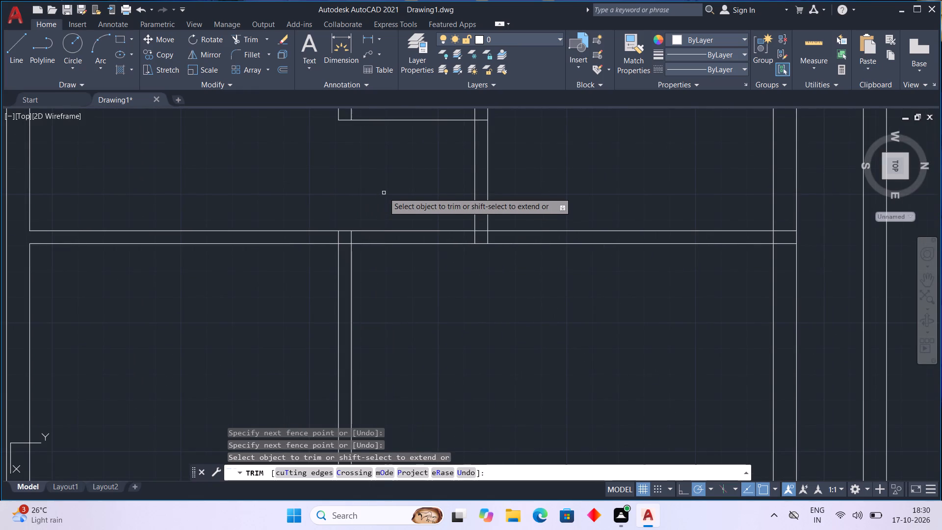
left_click_drag(384, 192, 386, 260)
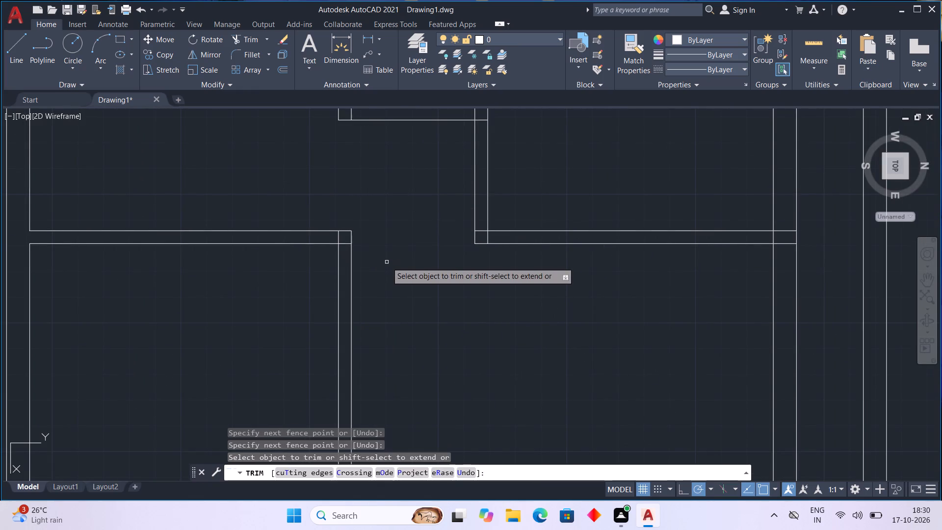
Trim the long 5" north-south partition's lines between the northern 5" east-west partition and the north wall.
middle_click_drag(387, 262, 355, 215)
middle_click_drag(367, 228, 332, 333)
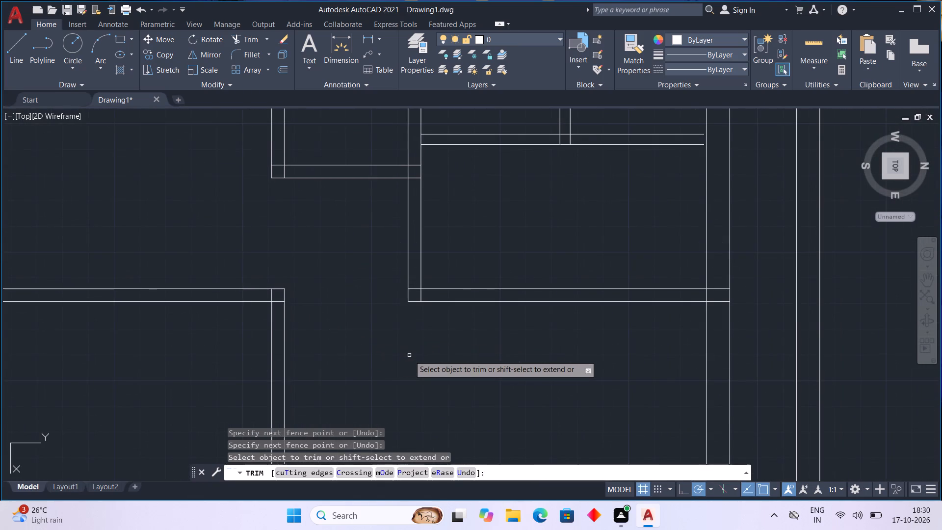
middle_click_drag(410, 355, 310, 311)
scroll(373, 286, "down", 1)
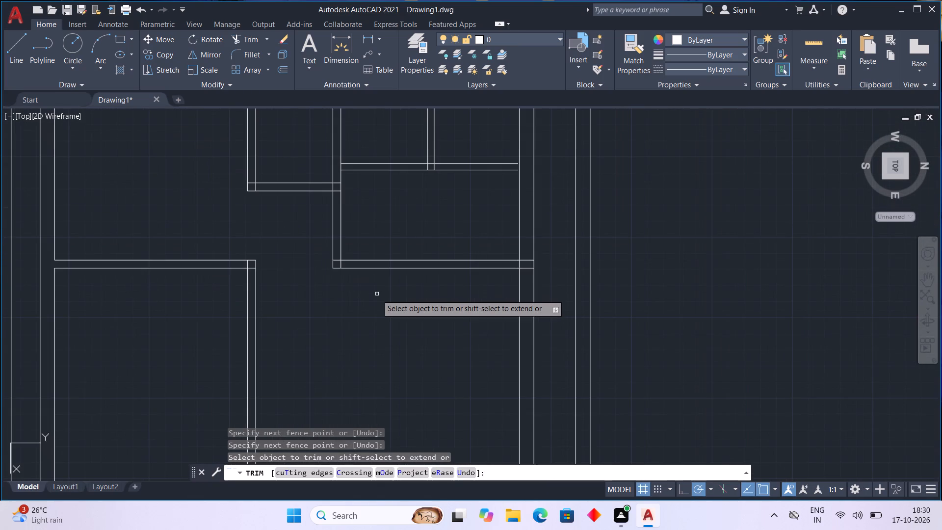
scroll(377, 294, "up", 1)
middle_click(381, 297)
scroll(381, 297, "down", 1)
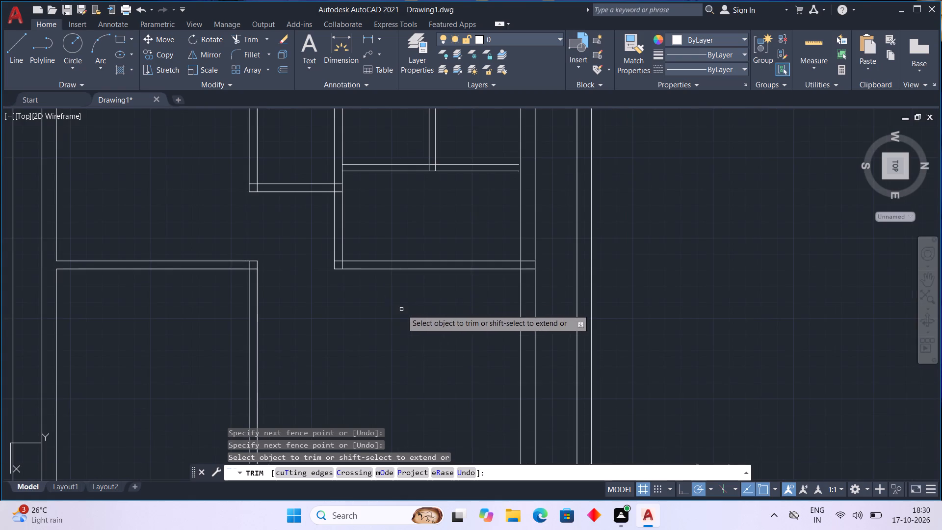
middle_click_drag(401, 309, 341, 301)
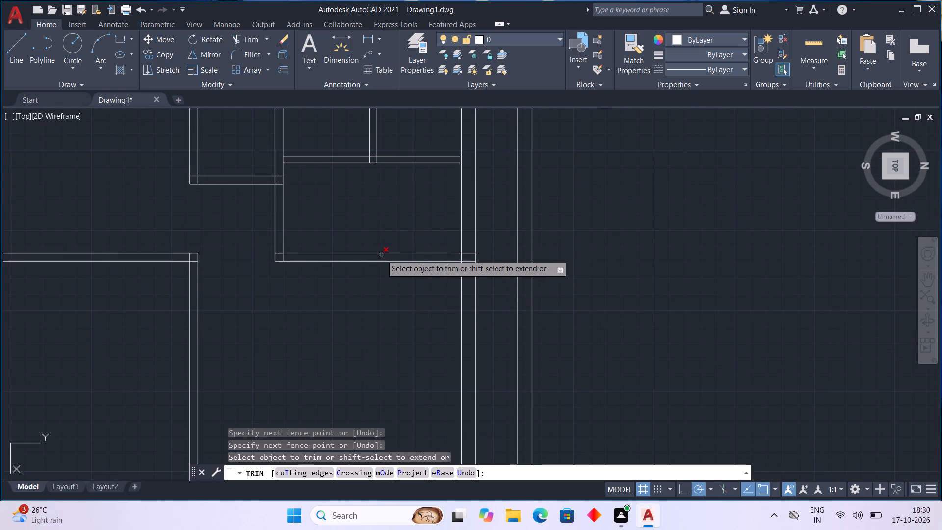
left_click_drag(374, 242, 380, 294)
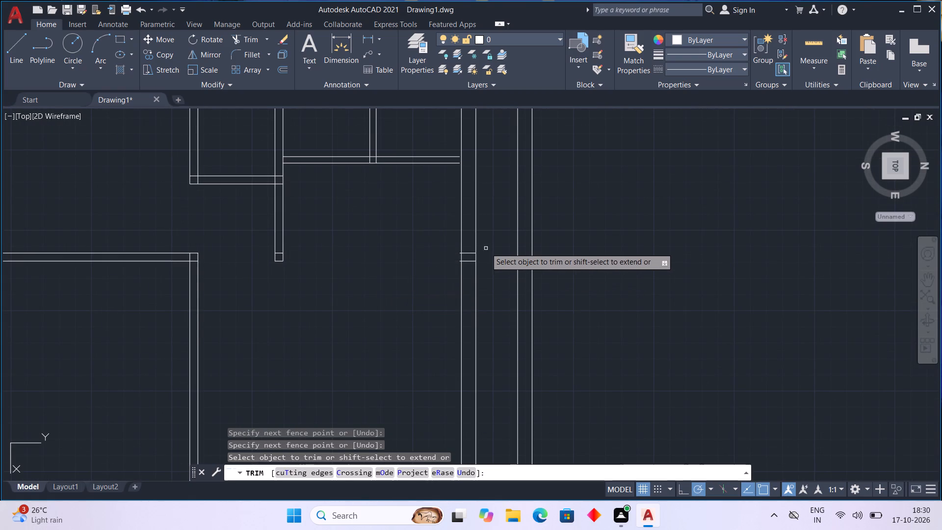
Trim the leftover stubs of the long north-south partition inside and beside the north wall.
left_click_drag(464, 242, 469, 274)
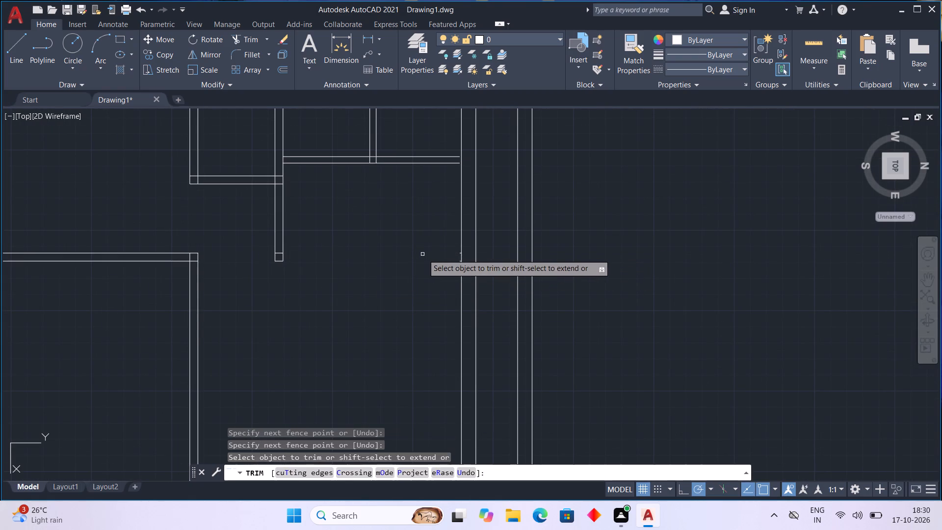
scroll(425, 254, "up", 4)
left_click_drag(645, 238, 649, 282)
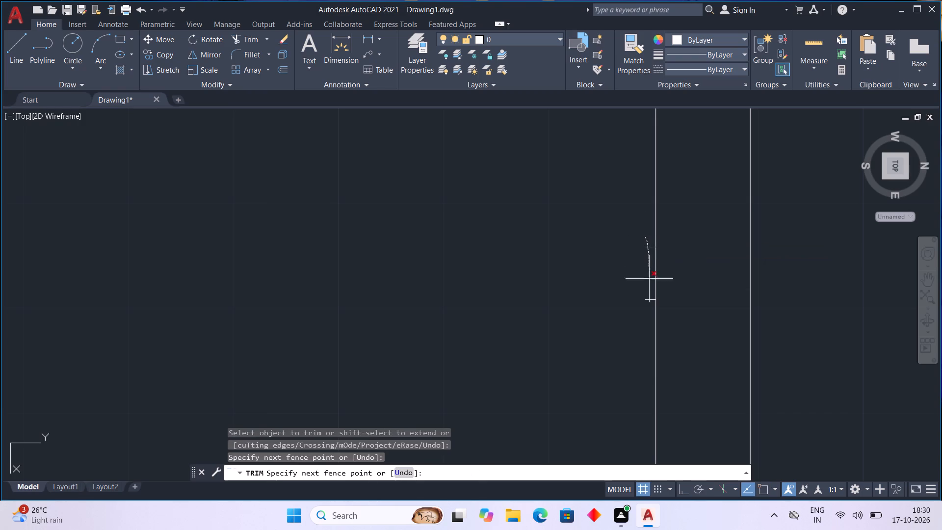
left_click_drag(649, 282, 647, 304)
Trim the two leftover cross lines at the east end of the northern 5" east-west partition.
scroll(440, 245, "down", 2)
middle_click(286, 241)
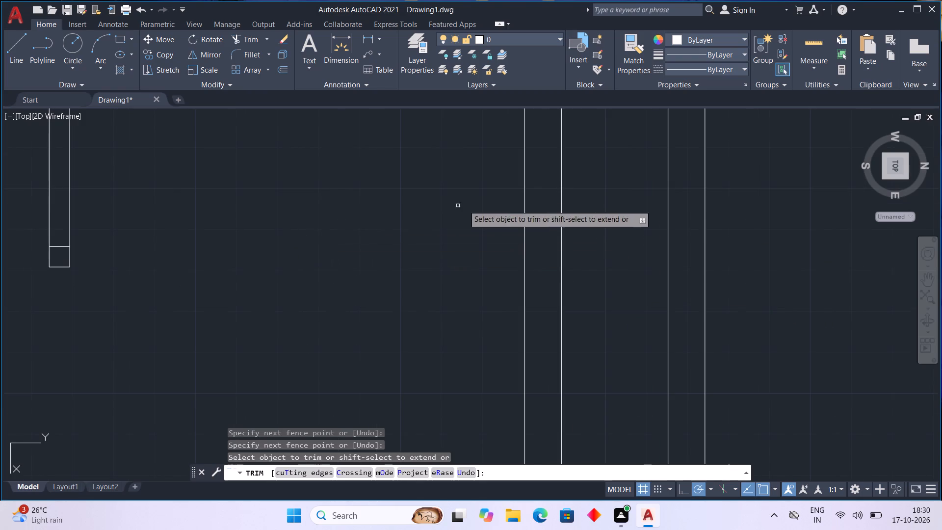
scroll(365, 223, "down", 2)
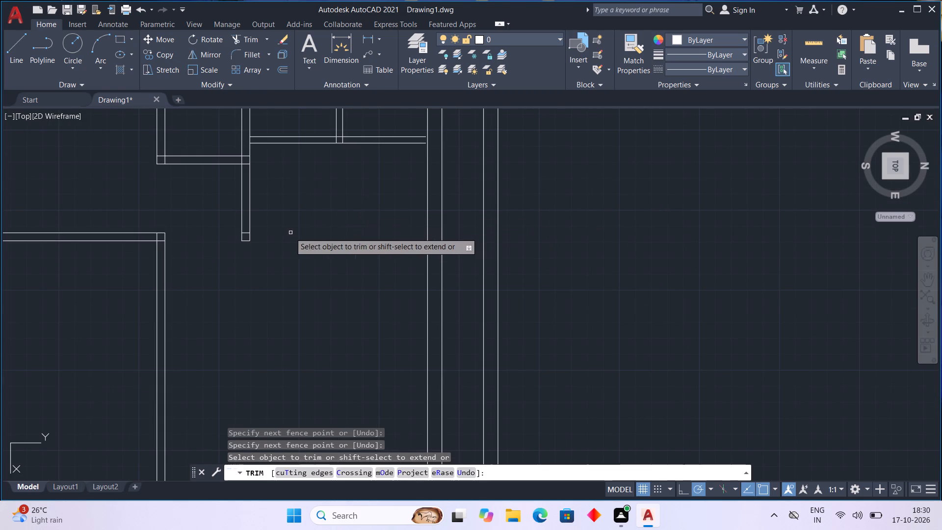
middle_click_drag(254, 235, 285, 223)
scroll(289, 233, "up", 2)
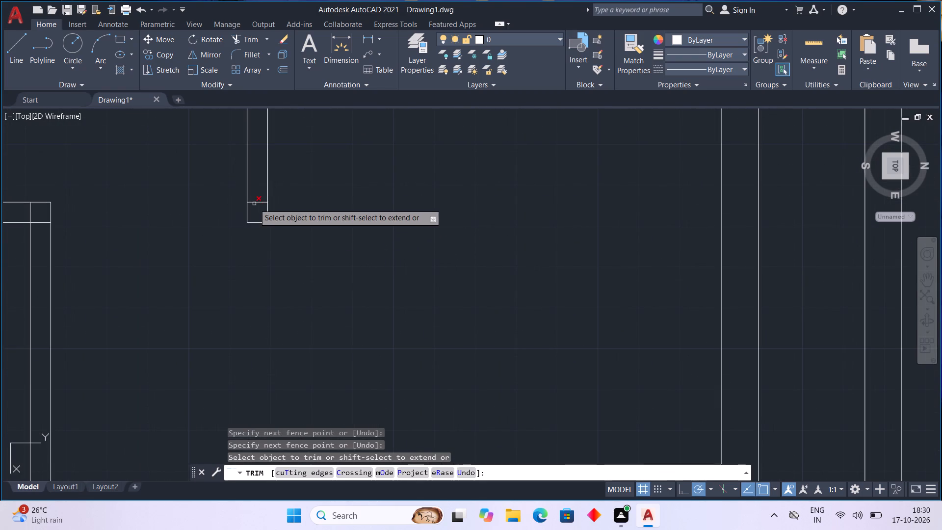
left_click(254, 204)
scroll(297, 218, "down", 2)
middle_click_drag(316, 226, 278, 234)
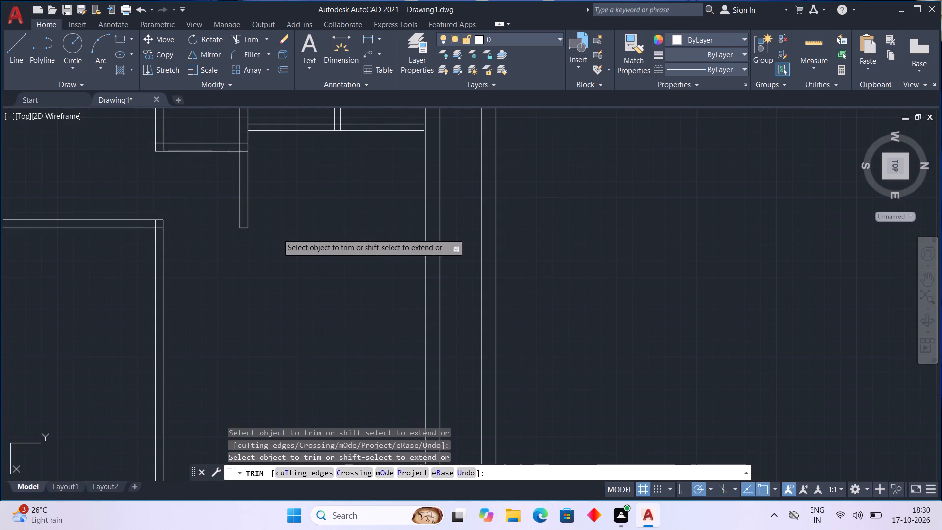
scroll(265, 235, "up", 2)
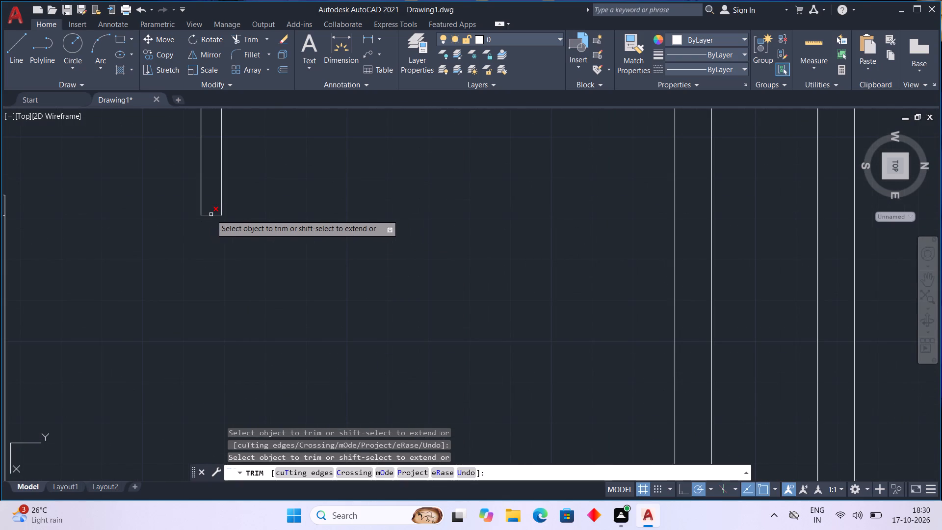
left_click(211, 214)
Examine the trimmed partitions and the plan's northwest corner.
scroll(235, 220, "down", 4)
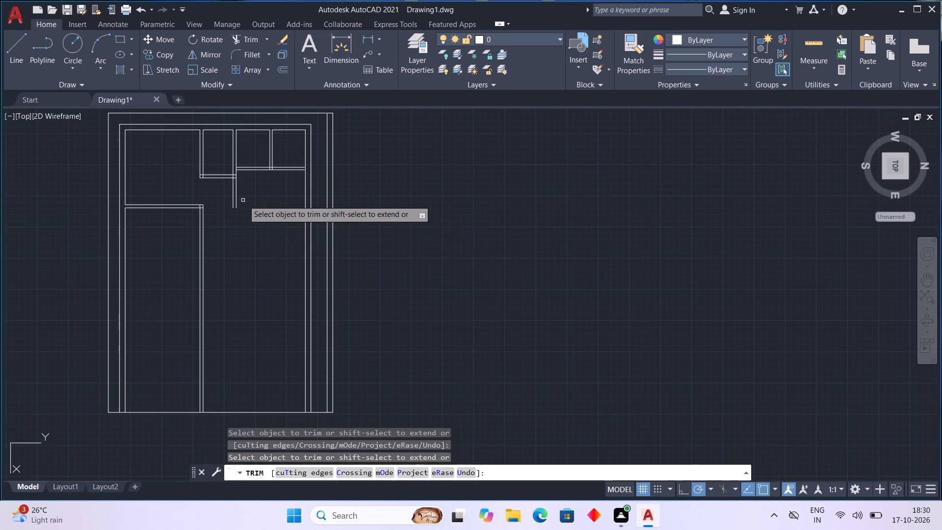
middle_click_drag(277, 231, 325, 239)
middle_click_drag(320, 255, 379, 300)
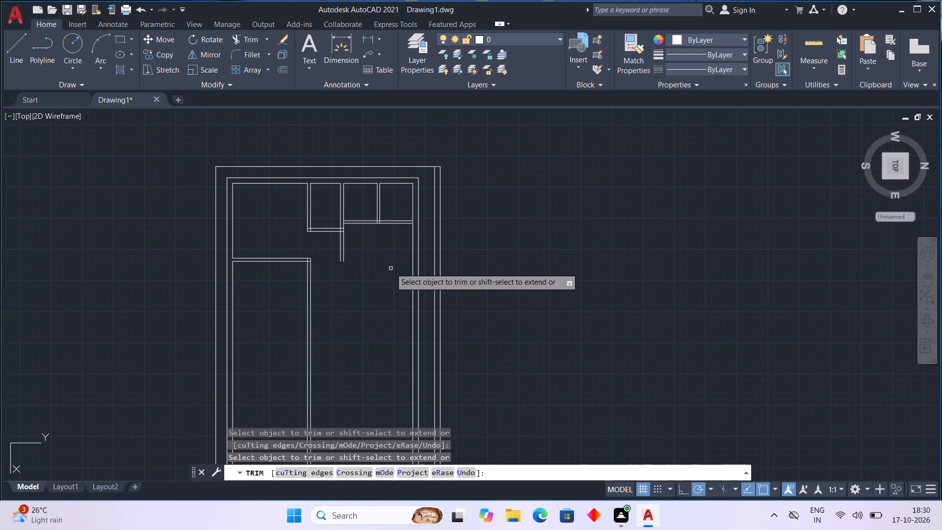
scroll(389, 264, "up", 1)
middle_click_drag(387, 259, 410, 332)
scroll(407, 324, "up", 1)
scroll(406, 321, "down", 1)
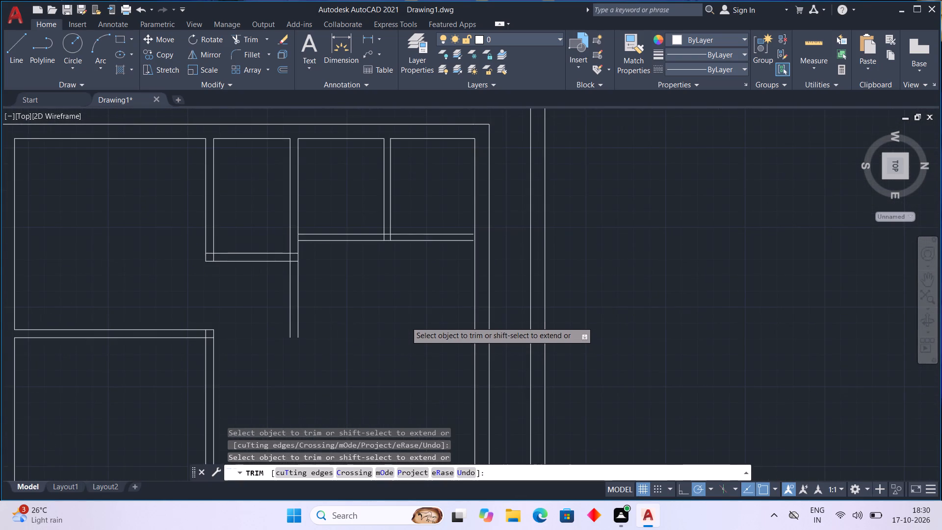
middle_click_drag(405, 318, 325, 324)
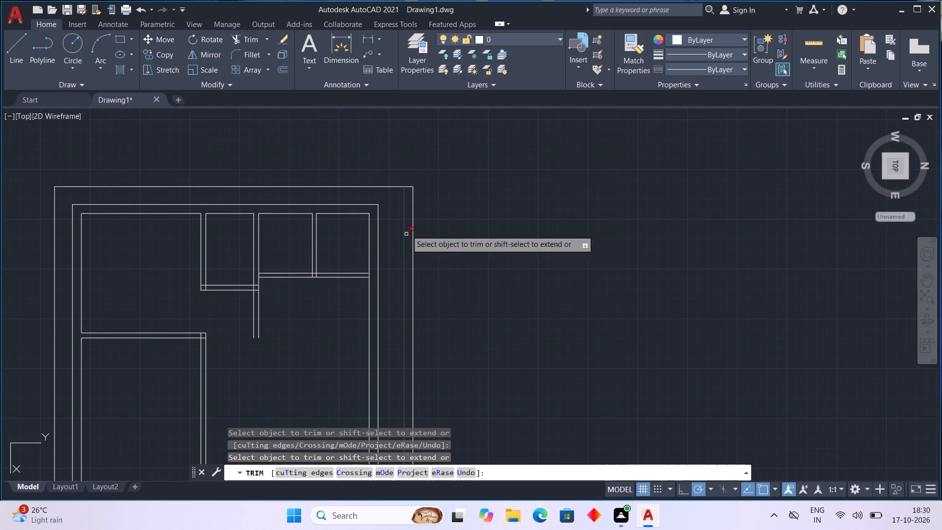
middle_click_drag(387, 215, 352, 348)
scroll(352, 343, "up", 3)
middle_click_drag(357, 341, 559, 215)
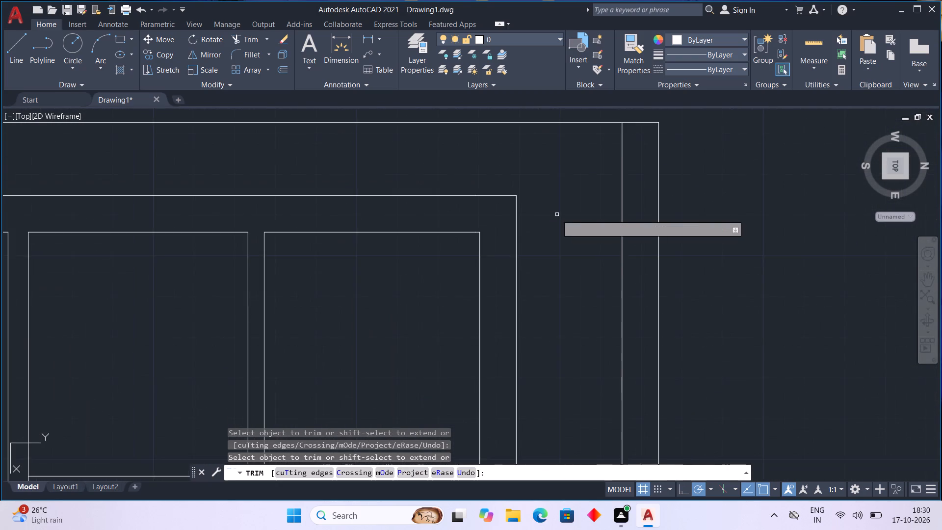
Dimension the west wall's outer face from corner to corner, placing the dimension line west of the outline.
scroll(556, 215, "down", 3)
middle_click_drag(347, 226, 313, 281)
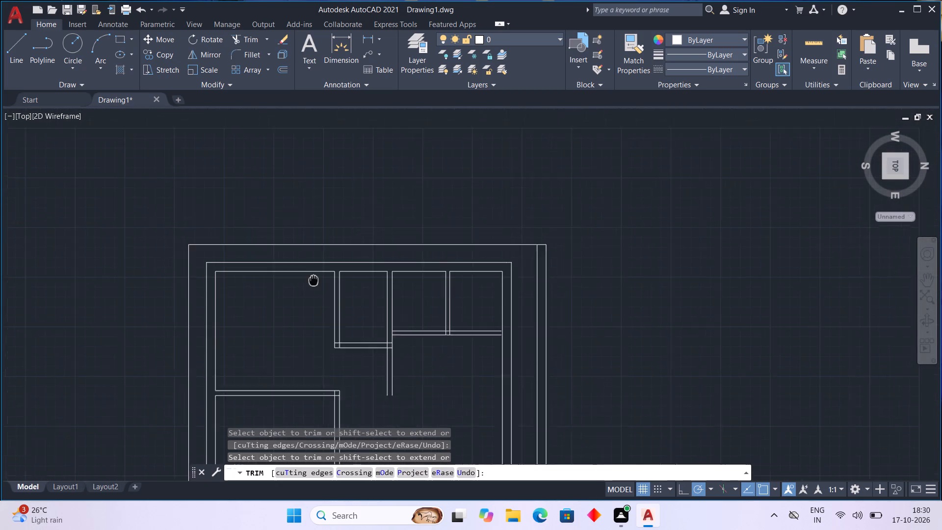
middle_click_drag(313, 281, 304, 288)
left_click(343, 49)
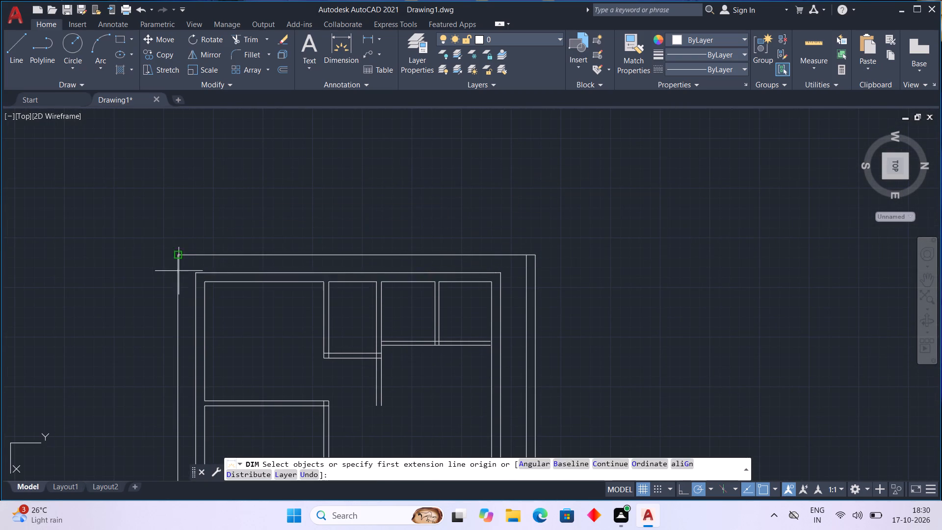
left_click(197, 272)
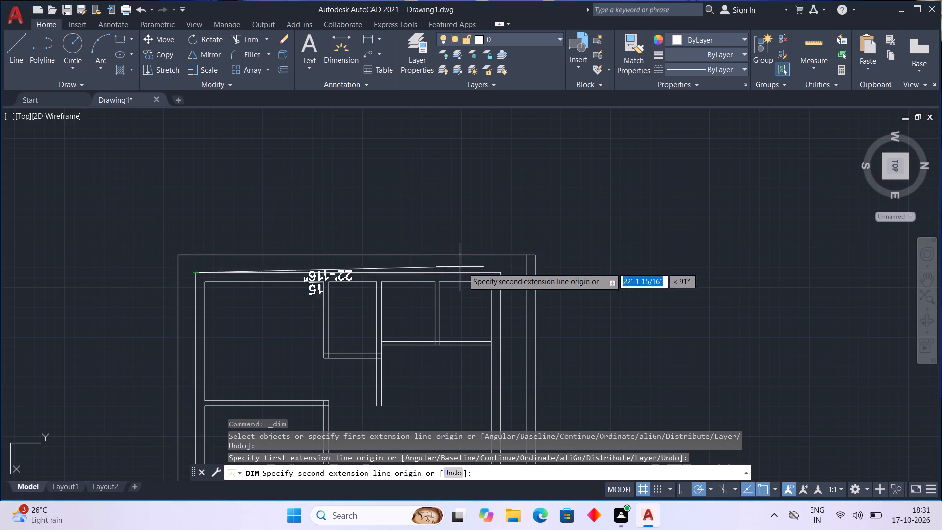
left_click(500, 273)
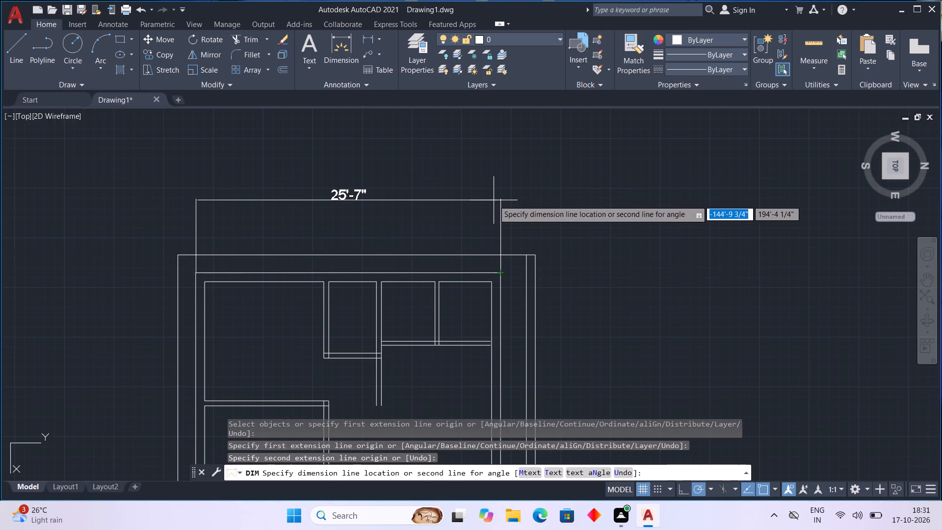
left_click(494, 200)
key("Escape")
middle_click_drag(444, 340, 445, 341)
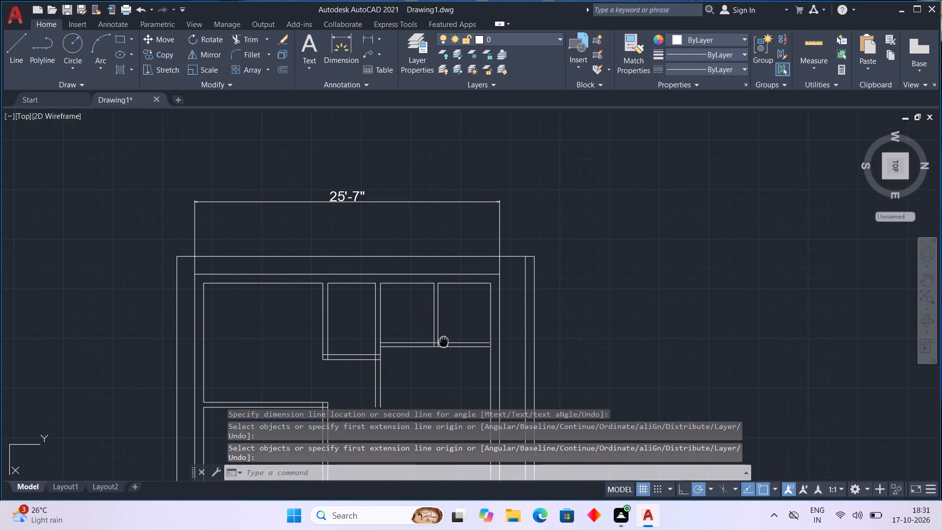
middle_click_drag(445, 341, 476, 212)
middle_click_drag(477, 227, 447, 337)
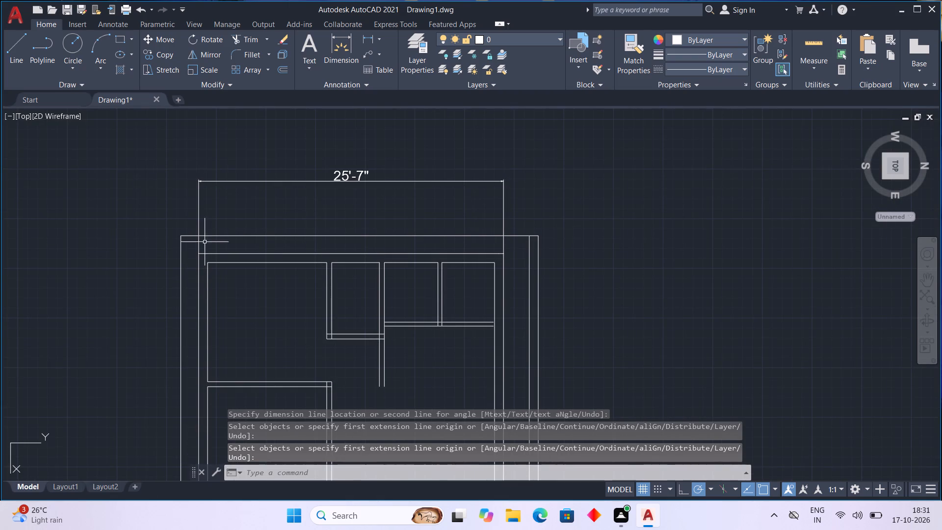
Dimension the west side of the outer 30' by 40' outline from corner to corner, placing the dimension line just west of it.
key("space")
left_click(180, 238)
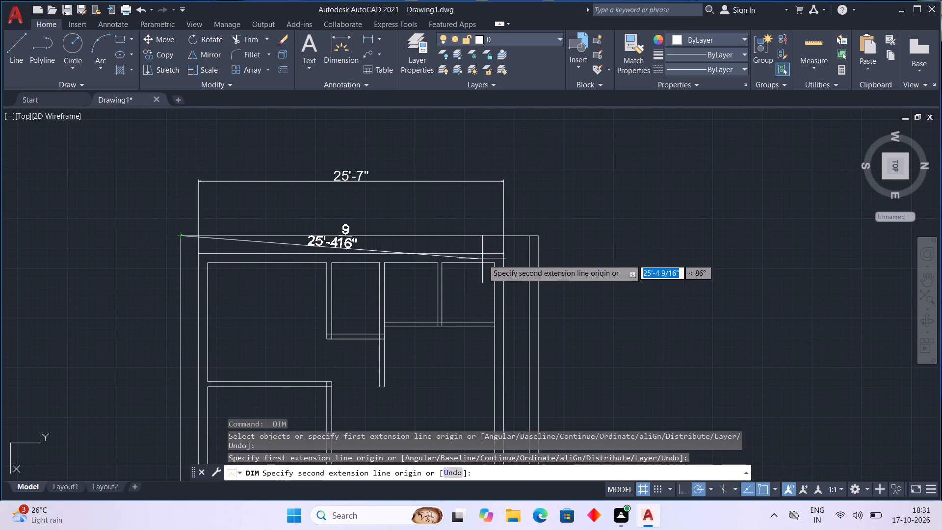
left_click(538, 237)
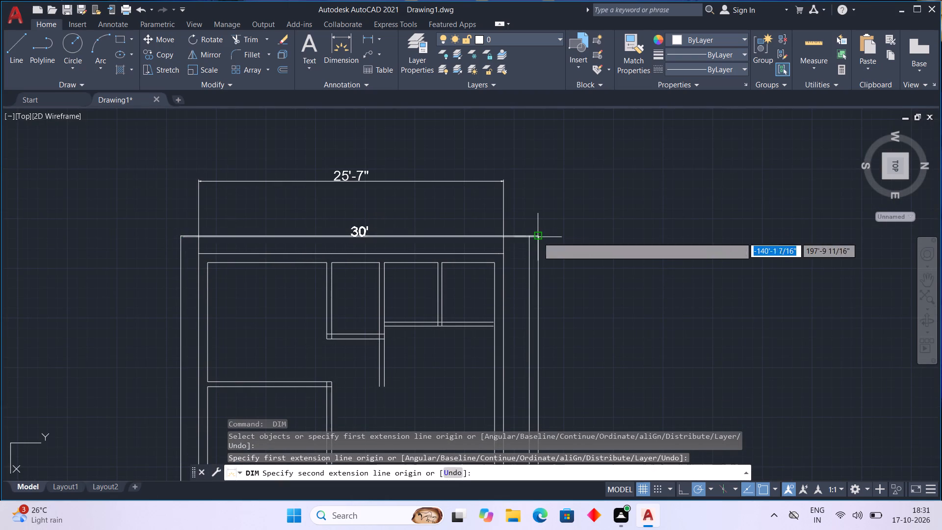
left_click(541, 205)
Draw two parallel lines closing the gap in the east-west partition between the two north-south partitions, continuing both of its faces.
middle_click_drag(545, 252, 539, 176)
middle_click_drag(360, 279, 356, 229)
scroll(393, 241, "up", 1)
middle_click_drag(393, 243, 419, 302)
middle_click_drag(290, 274, 275, 277)
scroll(297, 274, "up", 2)
scroll(297, 268, "down", 1)
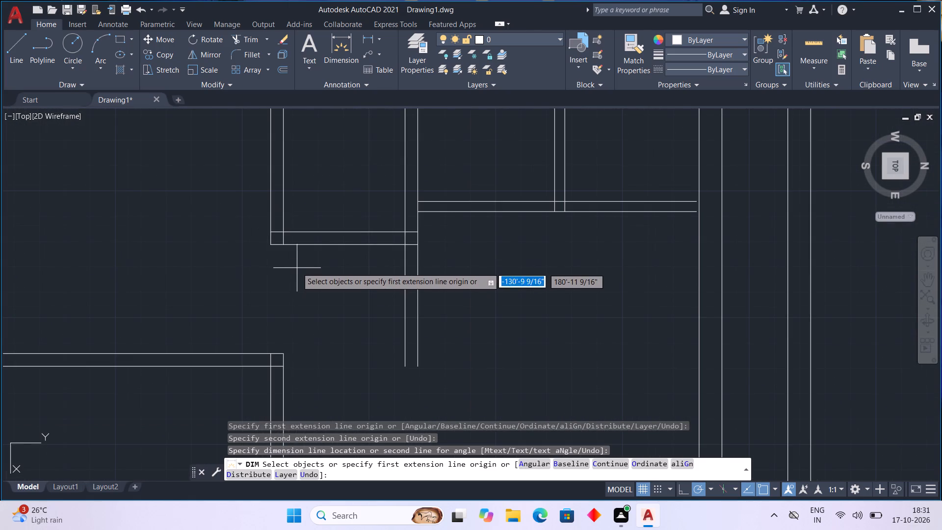
left_click(12, 46)
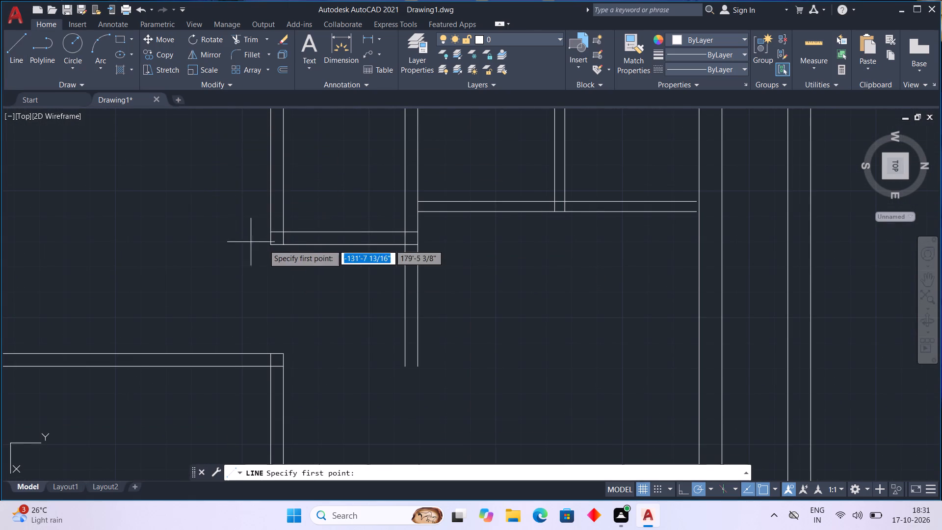
double_click(281, 242)
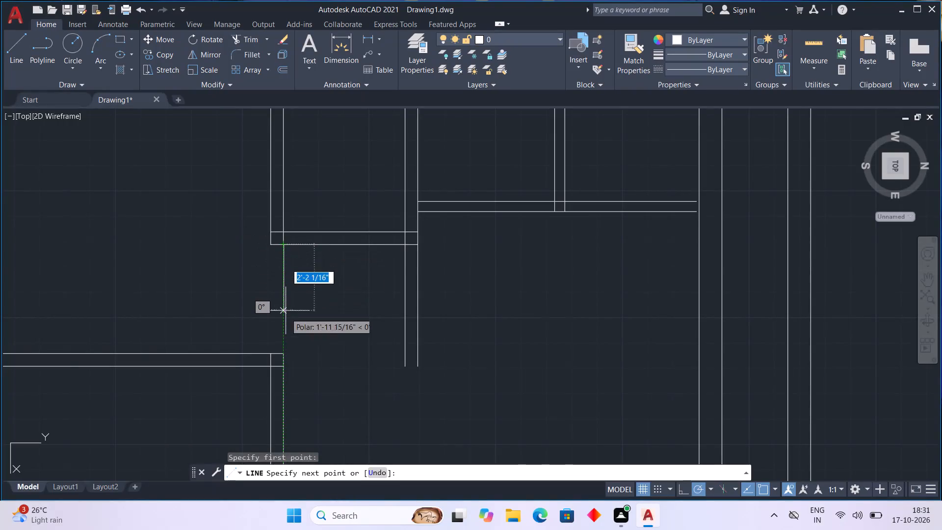
left_click(283, 351)
key("Escape")
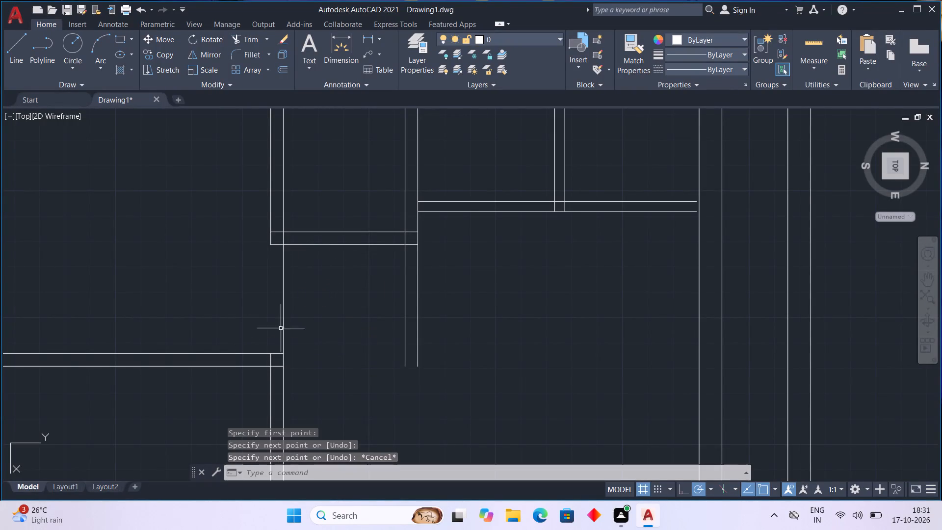
key("space")
left_click(271, 243)
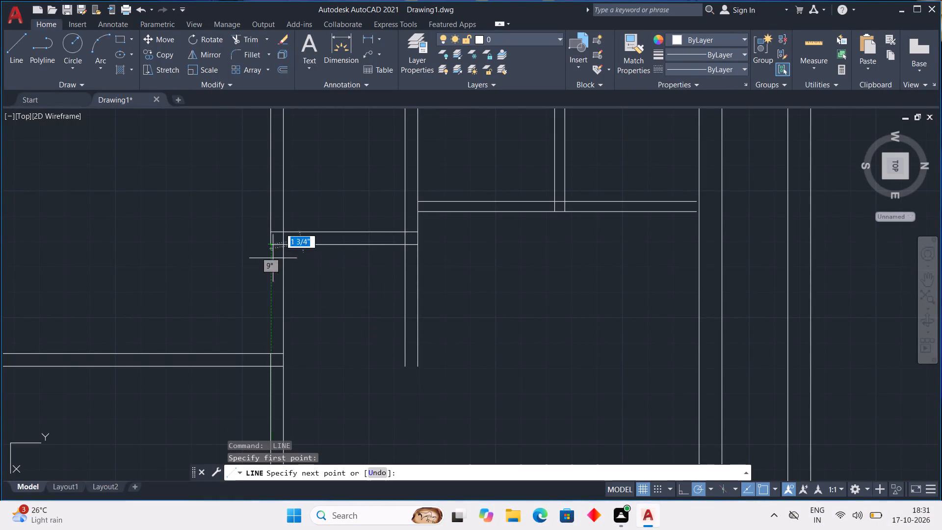
left_click(273, 350)
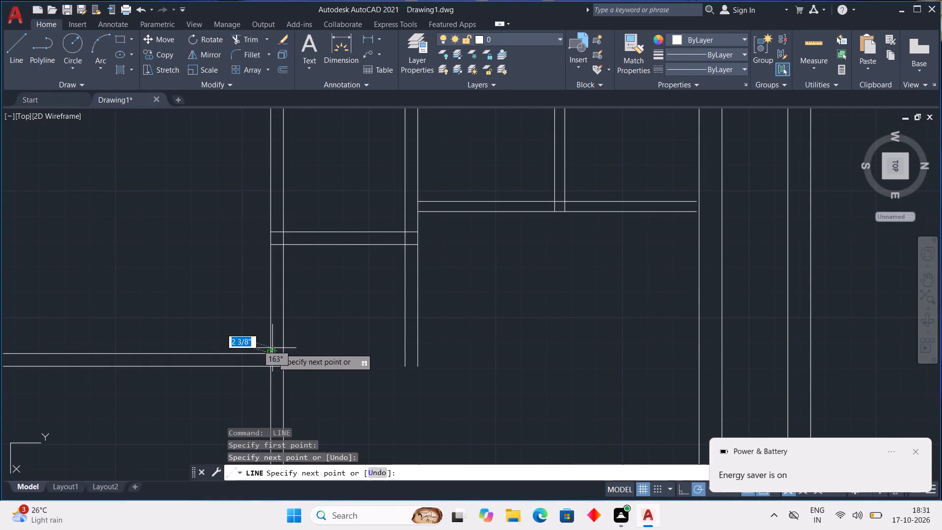
key("Escape")
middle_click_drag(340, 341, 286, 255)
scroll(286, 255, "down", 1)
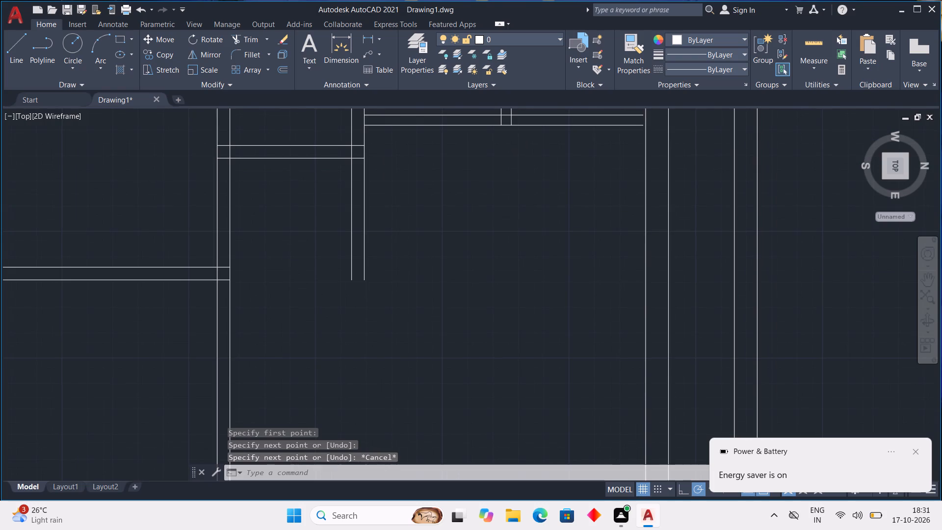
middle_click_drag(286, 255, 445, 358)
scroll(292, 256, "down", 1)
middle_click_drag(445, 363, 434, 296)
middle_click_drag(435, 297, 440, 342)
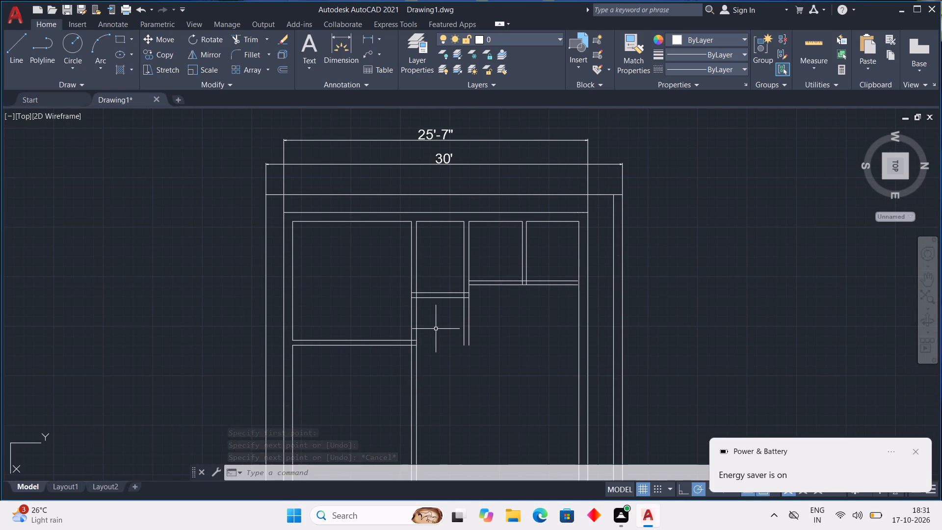
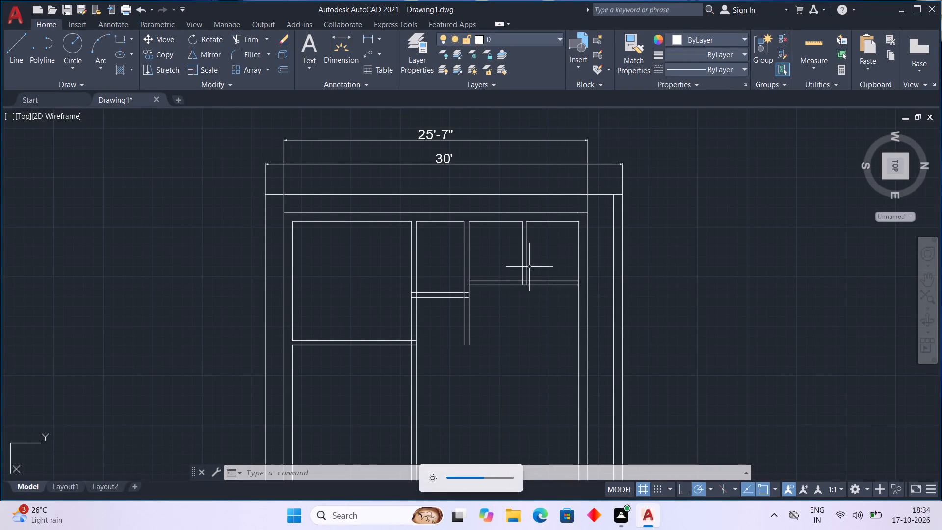
Offset the east face of the north-south partition bounding the two small northwest rooms 8'6" toward the east.
middle_click_drag(504, 327, 453, 367)
middle_click_drag(464, 367, 484, 365)
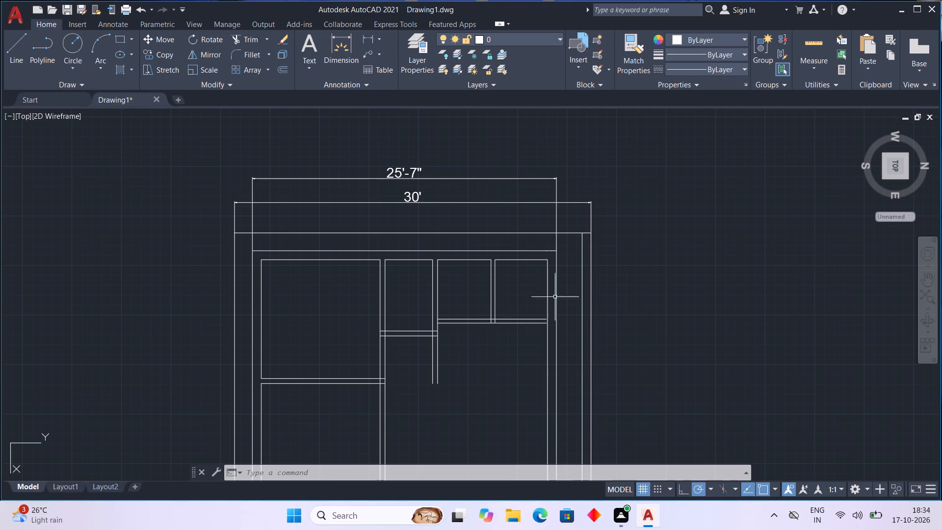
middle_click_drag(460, 365, 467, 250)
middle_click_drag(461, 250, 365, 261)
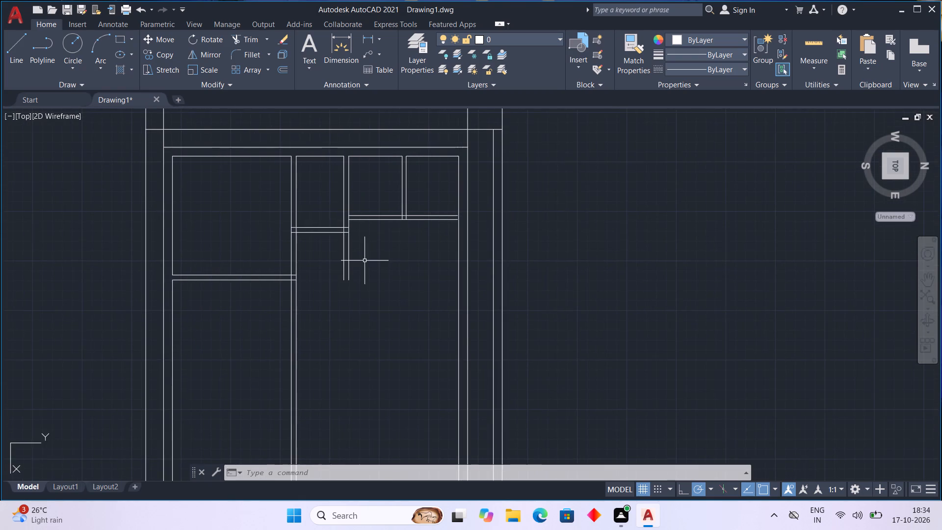
scroll(365, 260, "up", 1)
middle_click_drag(392, 259, 397, 266)
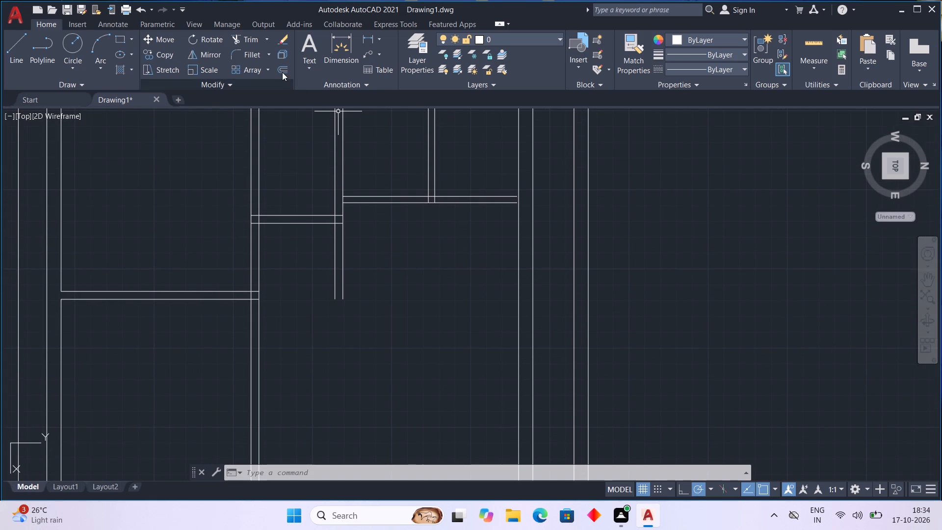
left_click(282, 72)
key("space")
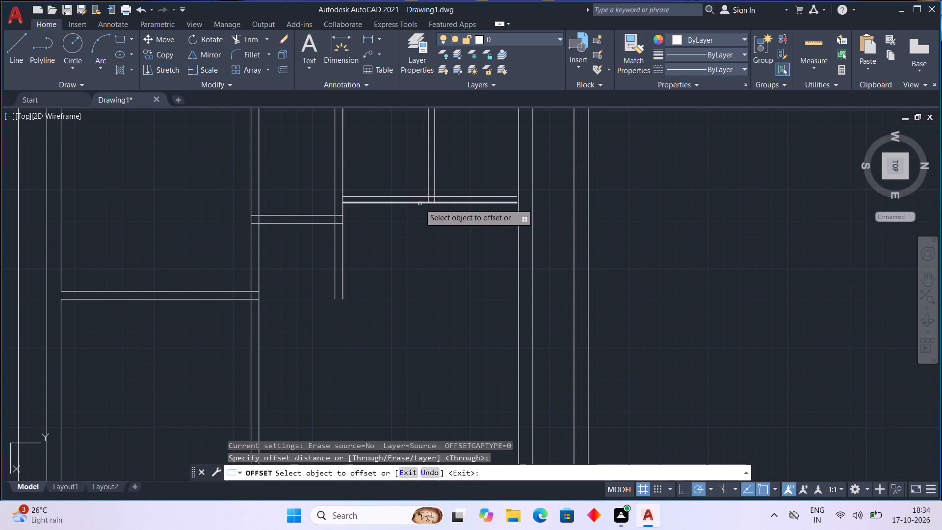
left_click(419, 203)
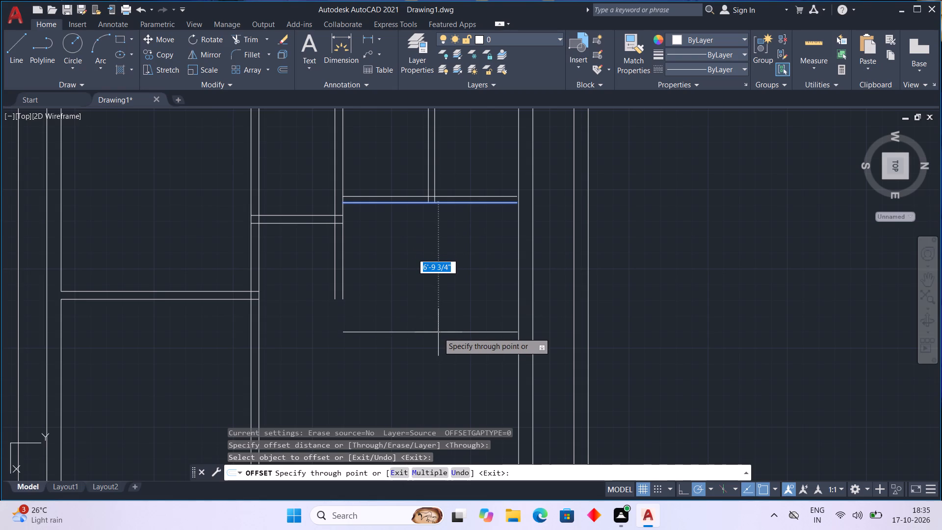
type("8'")
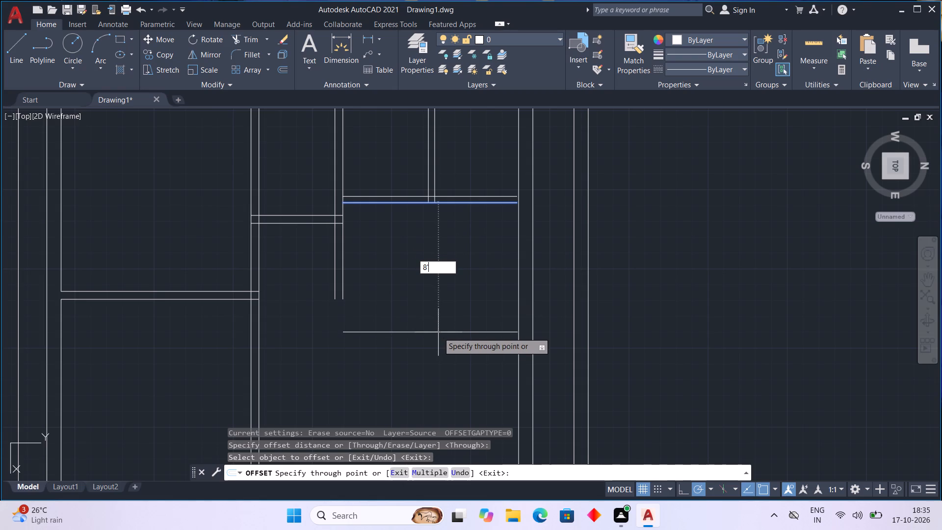
key("6")
key("shift+quotedbl")
key("Return")
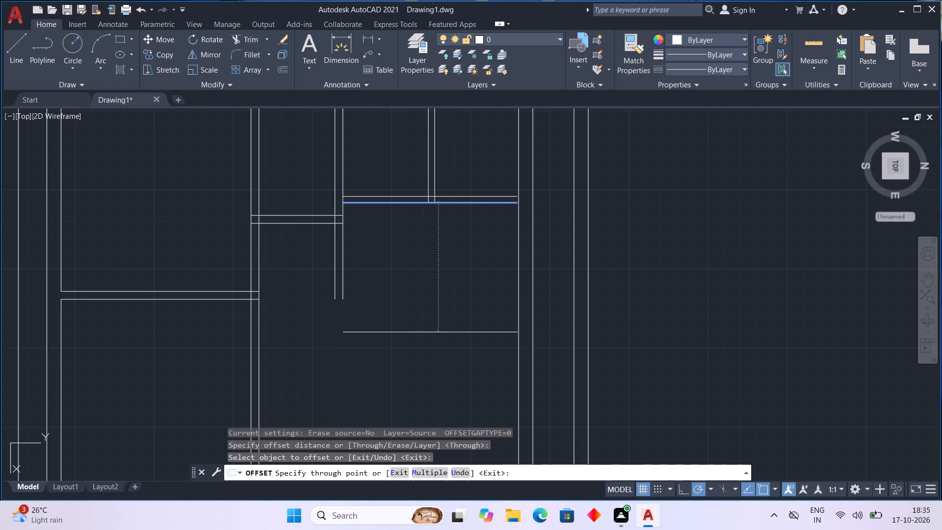
middle_click_drag(392, 308, 379, 292)
middle_click(355, 298)
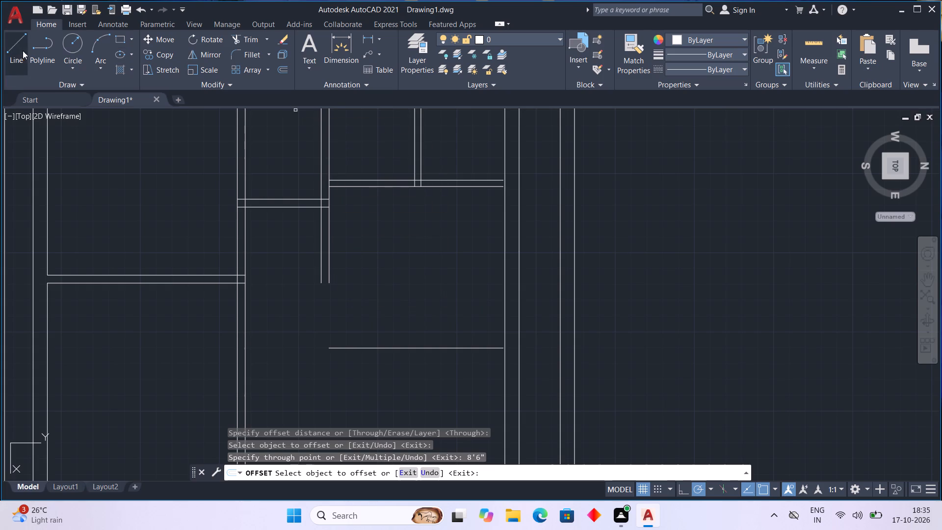
Draw a line continuing the east-west partition's north face from its open end to the south end of the 8'6" offset line.
left_click(16, 45)
left_click(333, 286)
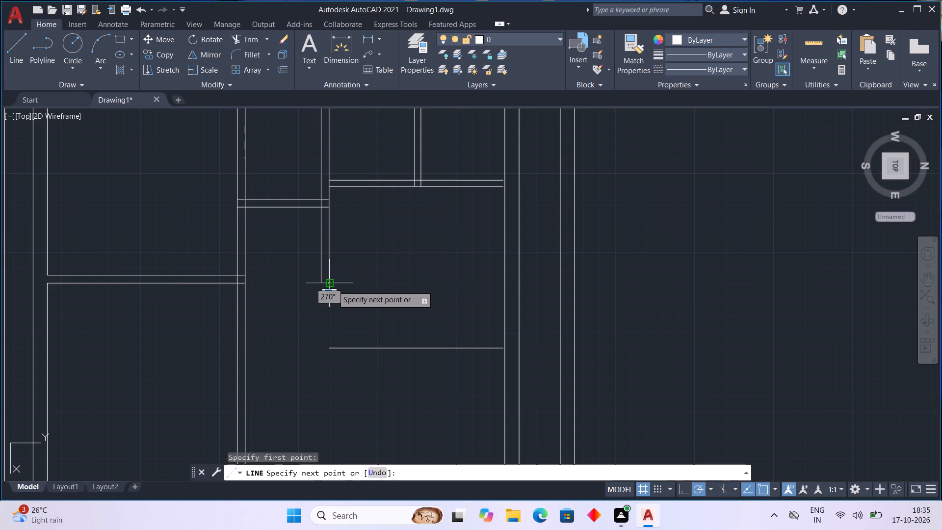
left_click(333, 348)
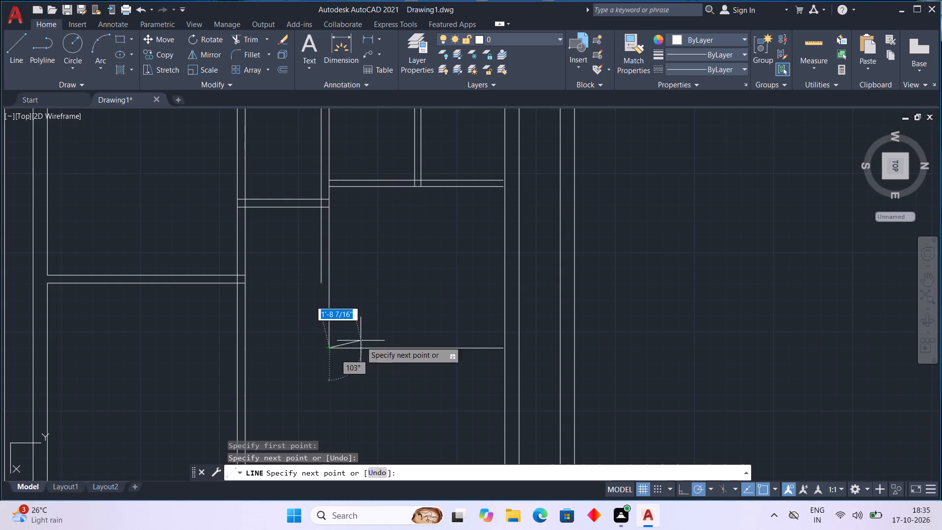
key("Escape")
Offset the north-south line at the east side of the new room 5" toward the east.
middle_click_drag(365, 357, 298, 269)
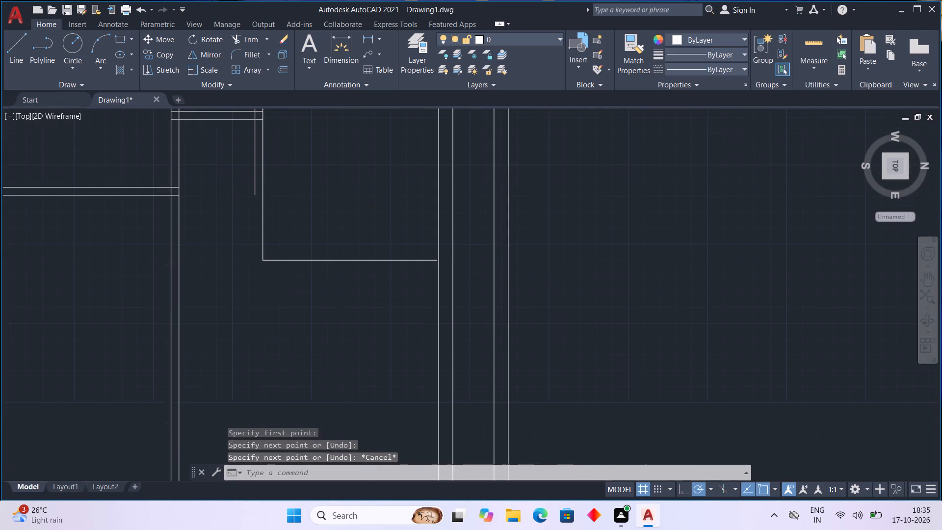
middle_click_drag(301, 265, 288, 307)
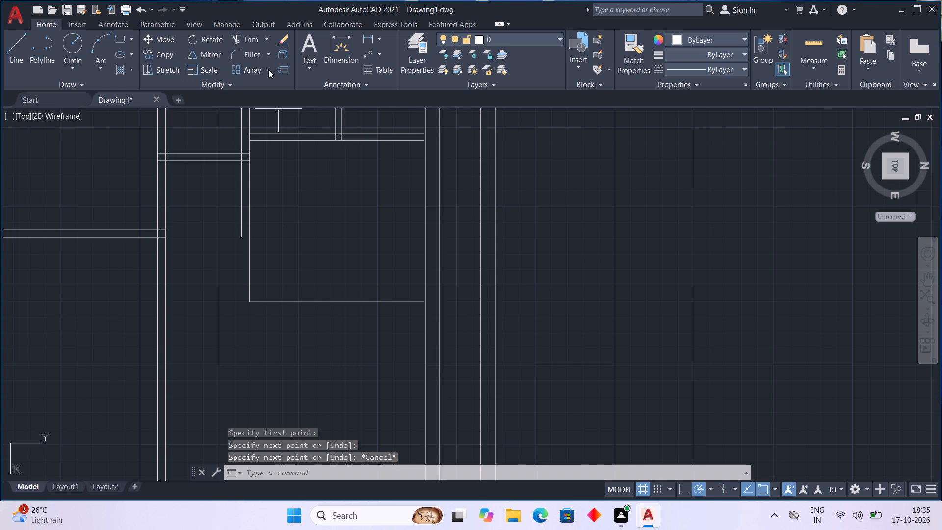
left_click(288, 69)
key("space")
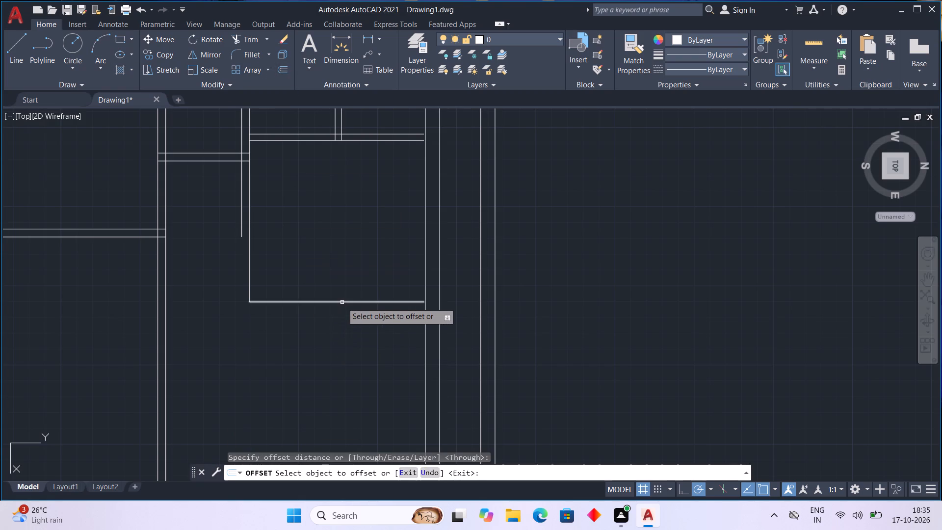
left_click(342, 302)
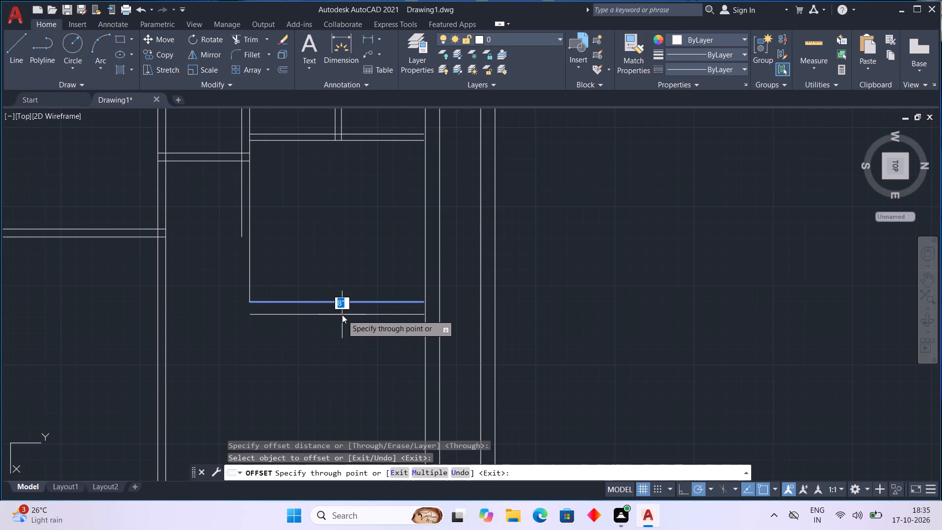
key("5")
key("Return")
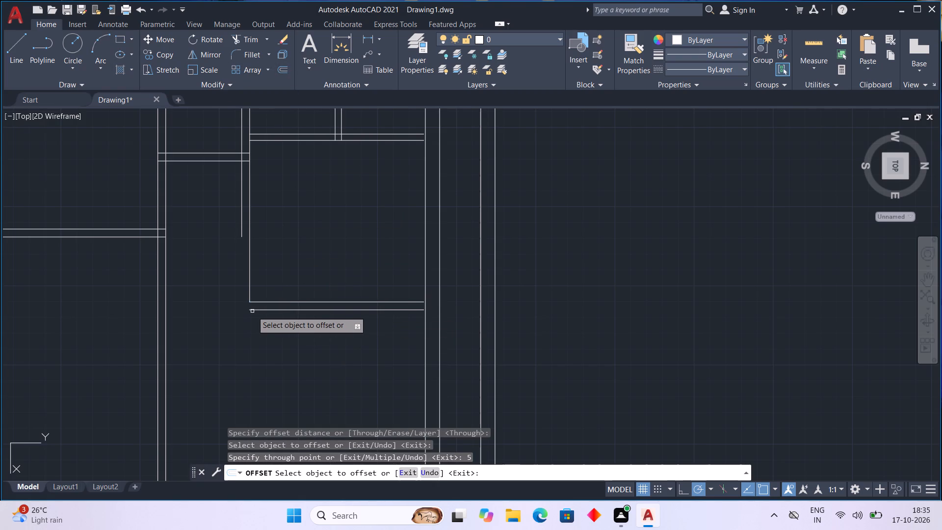
Draw lines continuing the east-west partition's south face to the 5" offset line's level and across to its end, closing the outer corner.
scroll(251, 313, "up", 1)
left_click(16, 50)
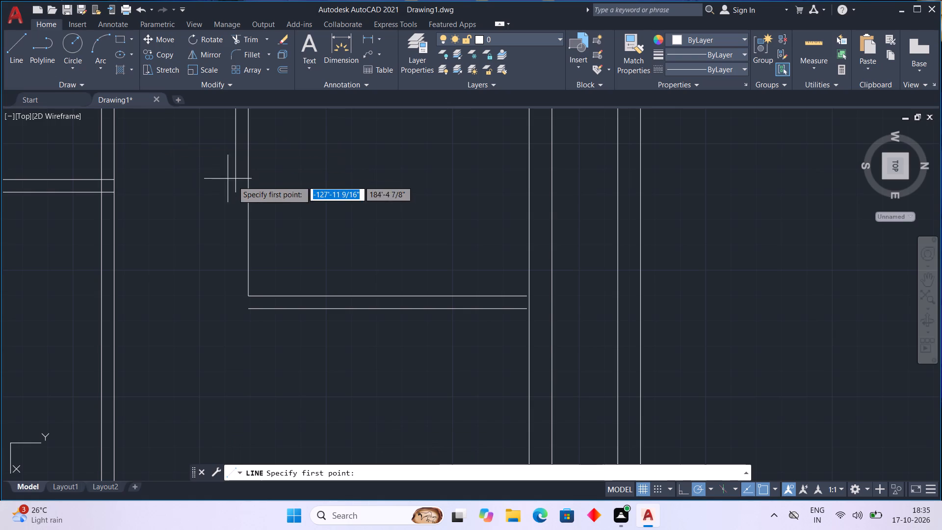
left_click(235, 190)
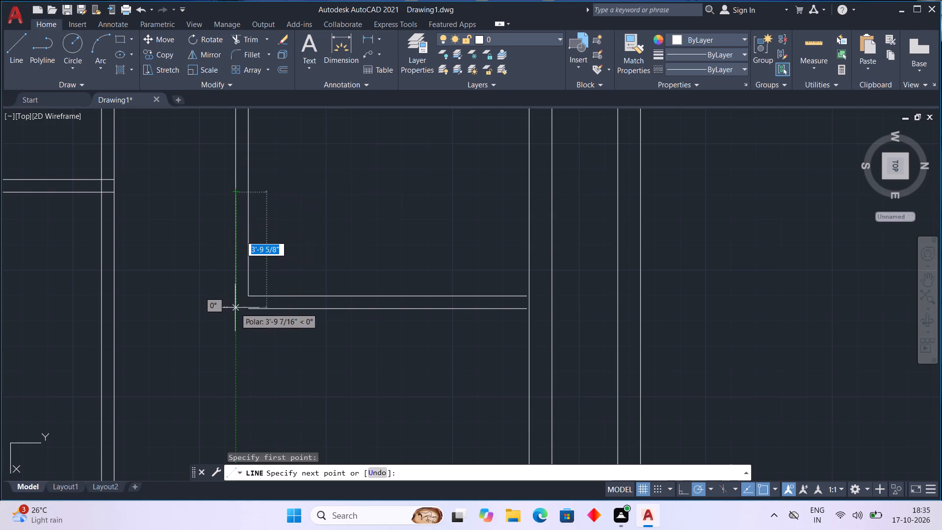
left_click(235, 309)
left_click(251, 309)
key("Escape")
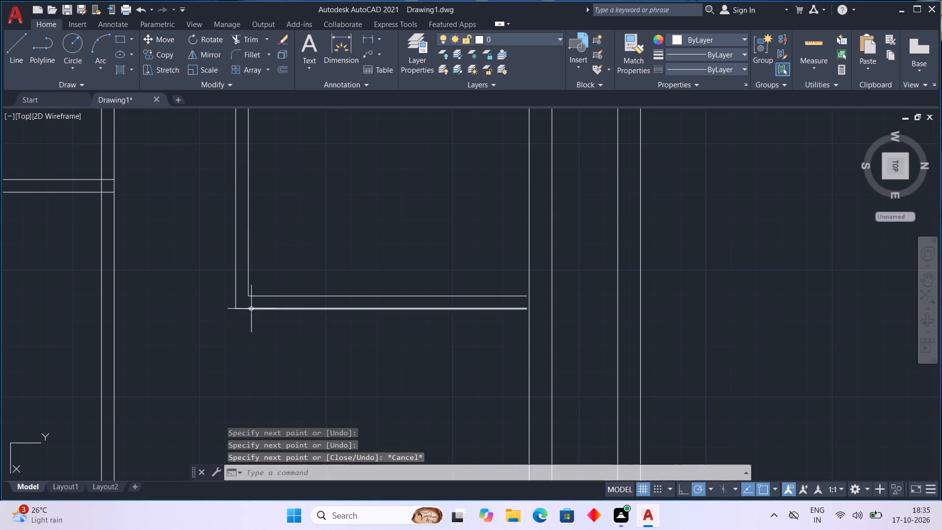
Examine the new partition corner and the open area to its east and south.
middle_click_drag(309, 329, 230, 321)
scroll(237, 306, "down", 1)
middle_click_drag(237, 306, 353, 287)
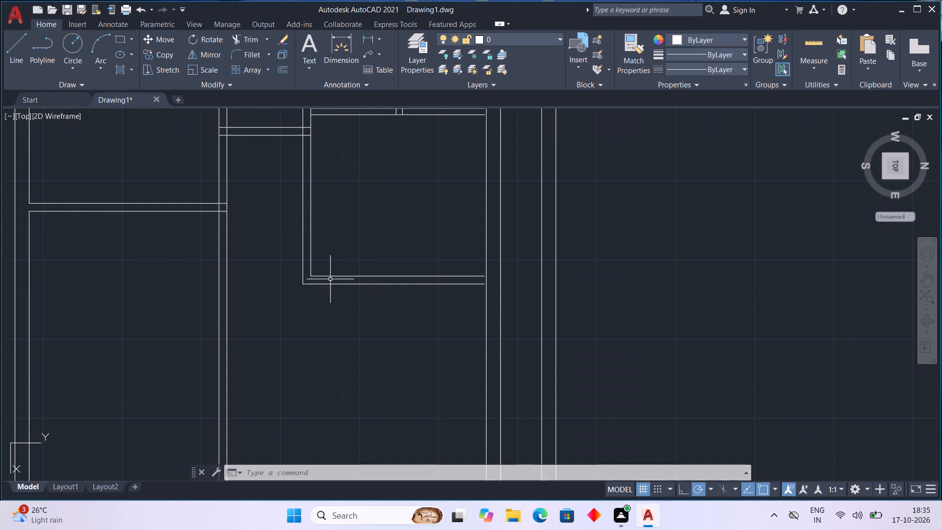
middle_click_drag(358, 357, 371, 298)
middle_click_drag(371, 298, 409, 319)
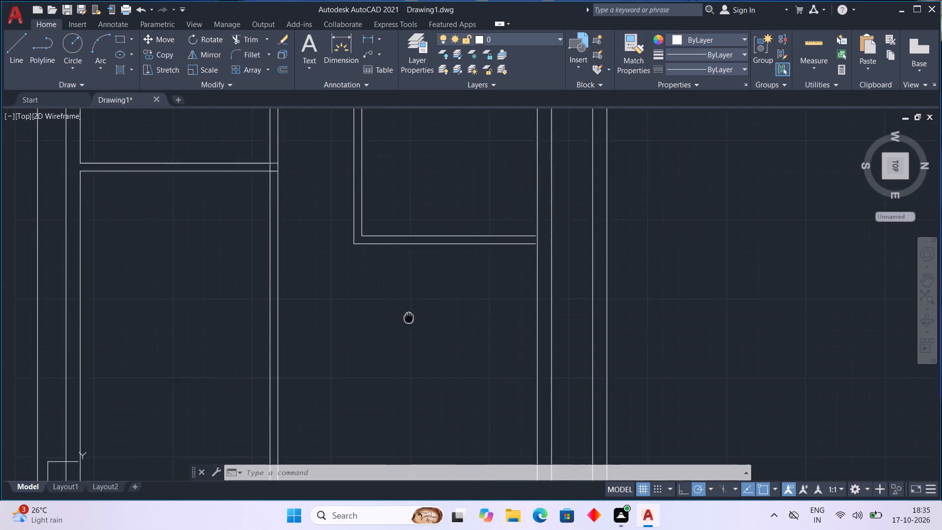
middle_click_drag(409, 319, 411, 332)
middle_click_drag(338, 319, 382, 323)
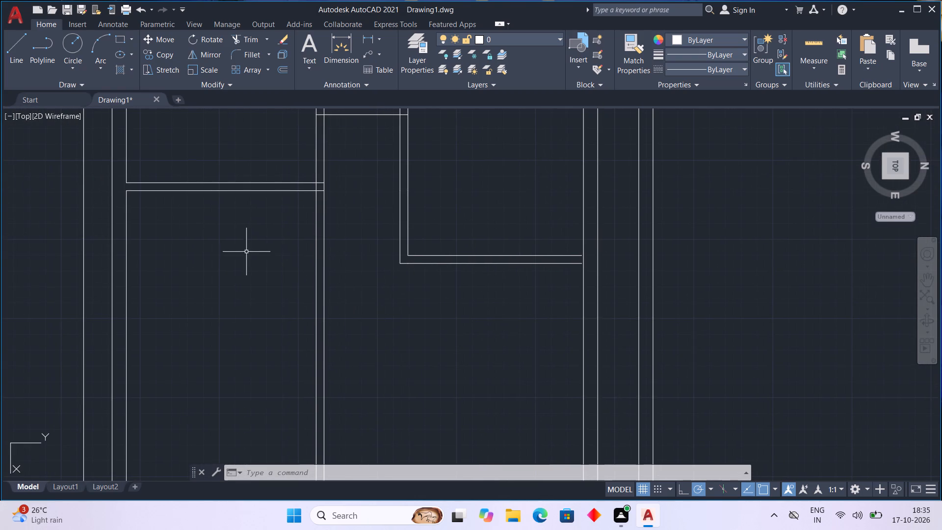
middle_click_drag(284, 281, 281, 261)
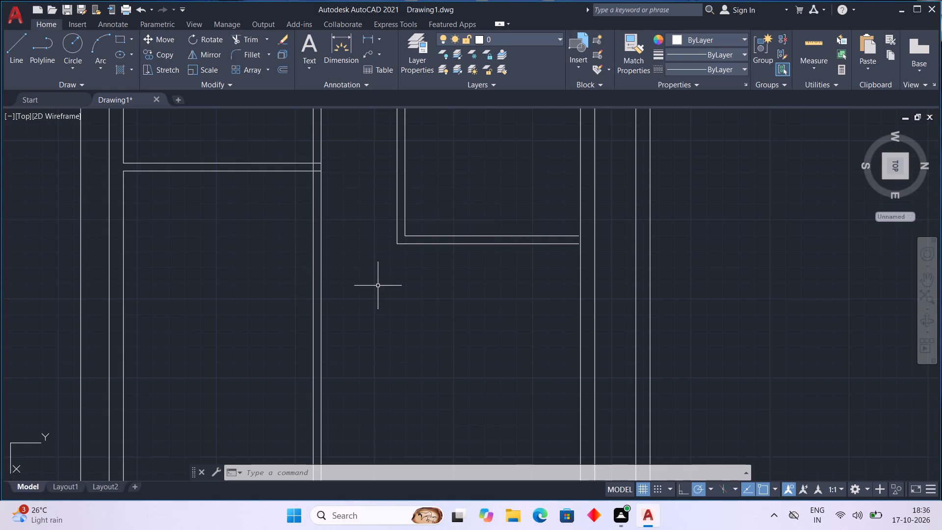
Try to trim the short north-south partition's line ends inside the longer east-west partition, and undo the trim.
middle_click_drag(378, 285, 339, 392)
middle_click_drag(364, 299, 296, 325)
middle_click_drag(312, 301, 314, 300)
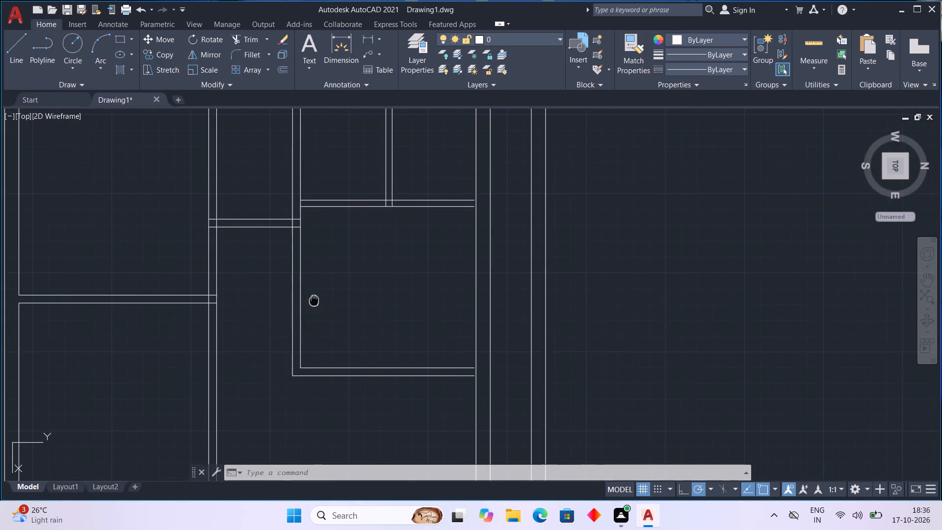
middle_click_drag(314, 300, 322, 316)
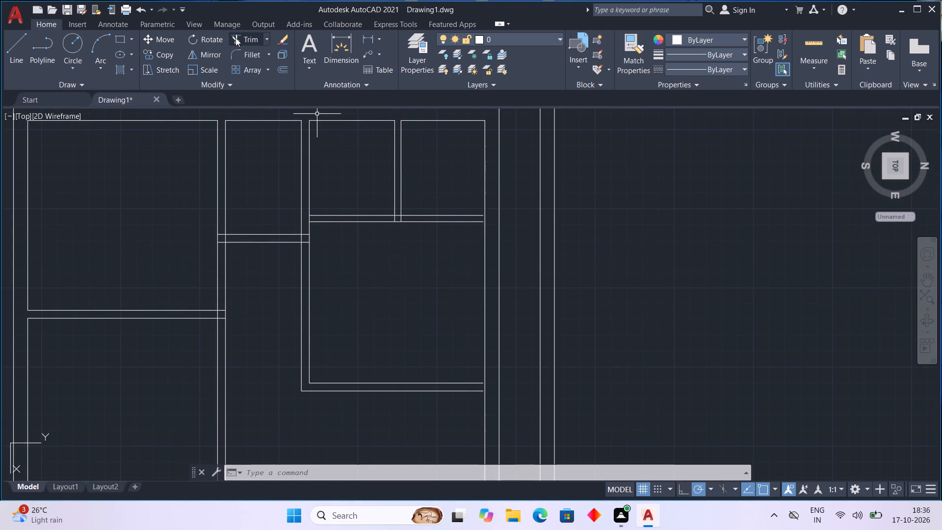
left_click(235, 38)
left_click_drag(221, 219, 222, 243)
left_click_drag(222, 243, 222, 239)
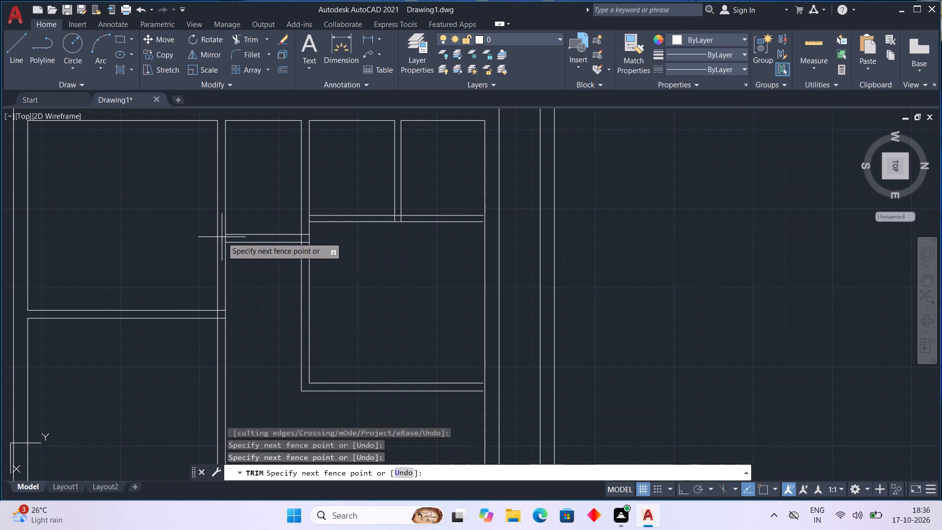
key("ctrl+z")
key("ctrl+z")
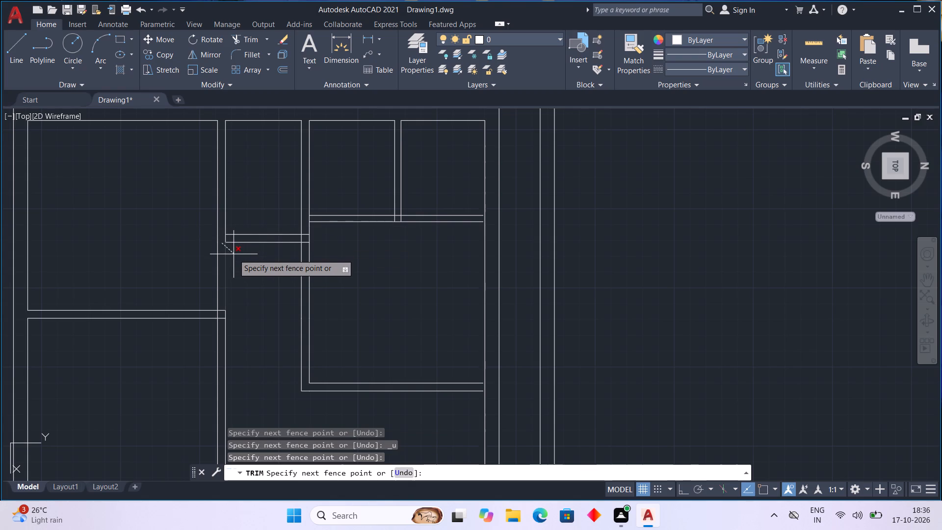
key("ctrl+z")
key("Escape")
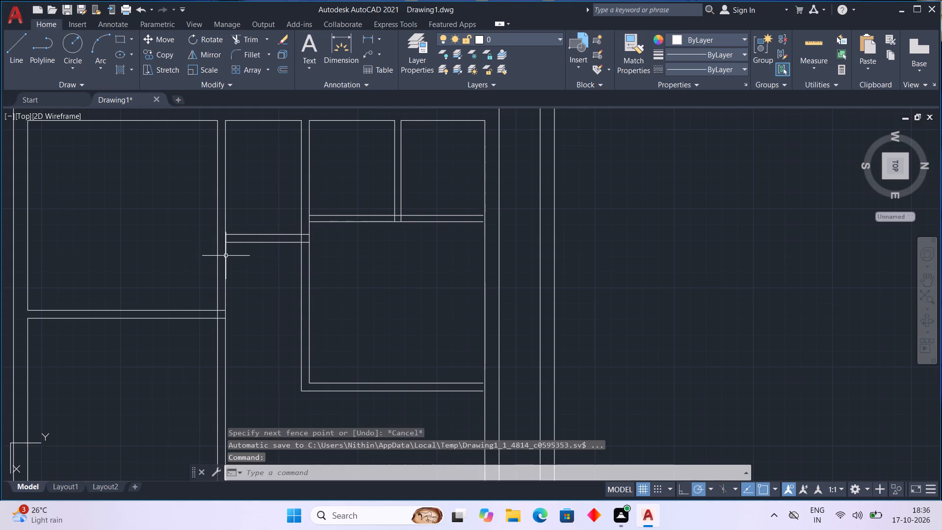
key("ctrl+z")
Trim the longer east-west partition's south face where it crosses the mouth of the north-south partition between the two southern rooms.
middle_click_drag(254, 261, 321, 228)
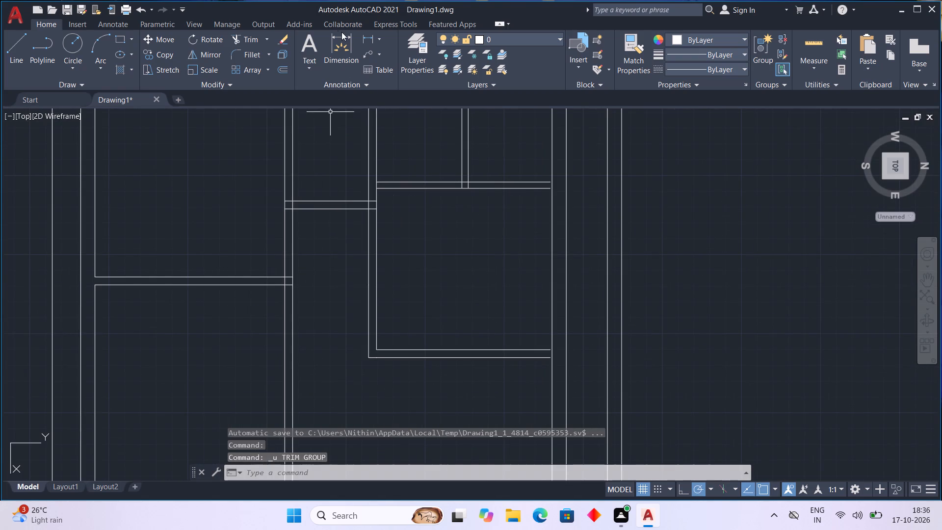
left_click(235, 34)
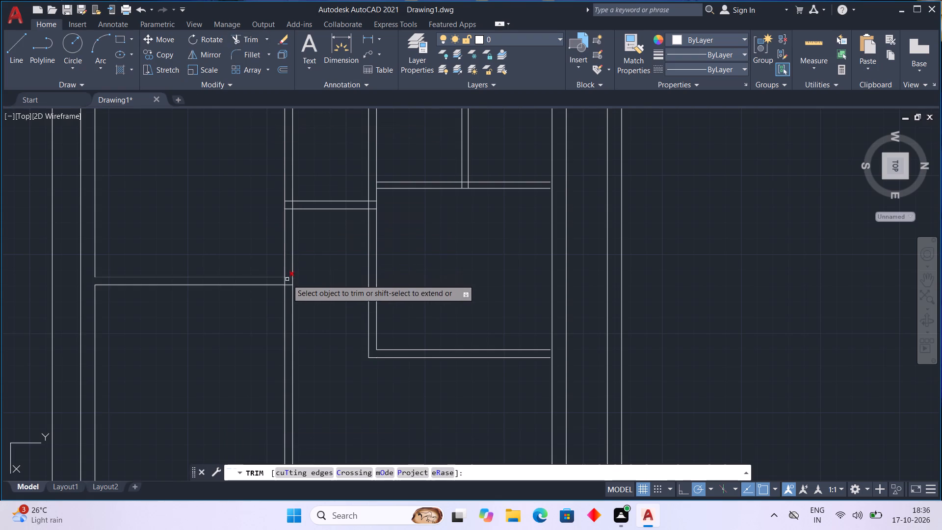
scroll(290, 279, "up", 3)
left_click_drag(250, 279, 279, 280)
left_click(279, 280)
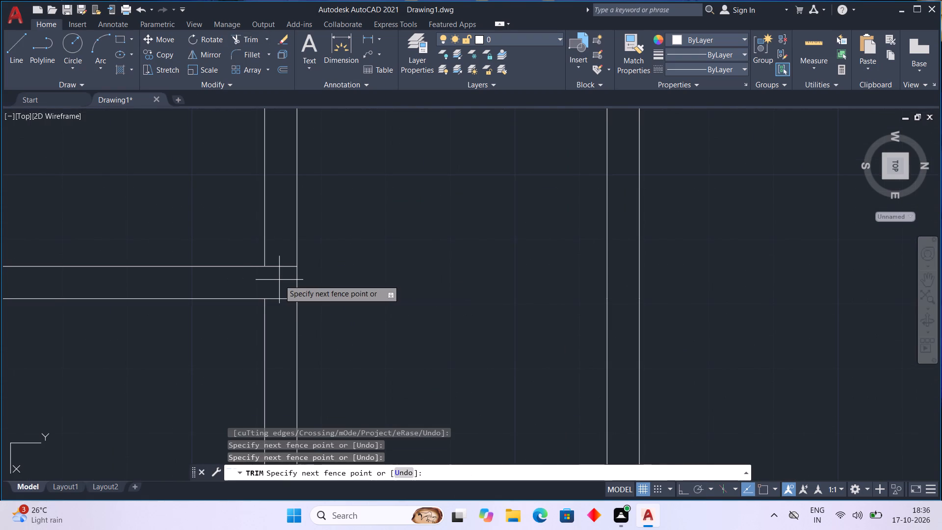
left_click(279, 280)
scroll(279, 275, "down", 1)
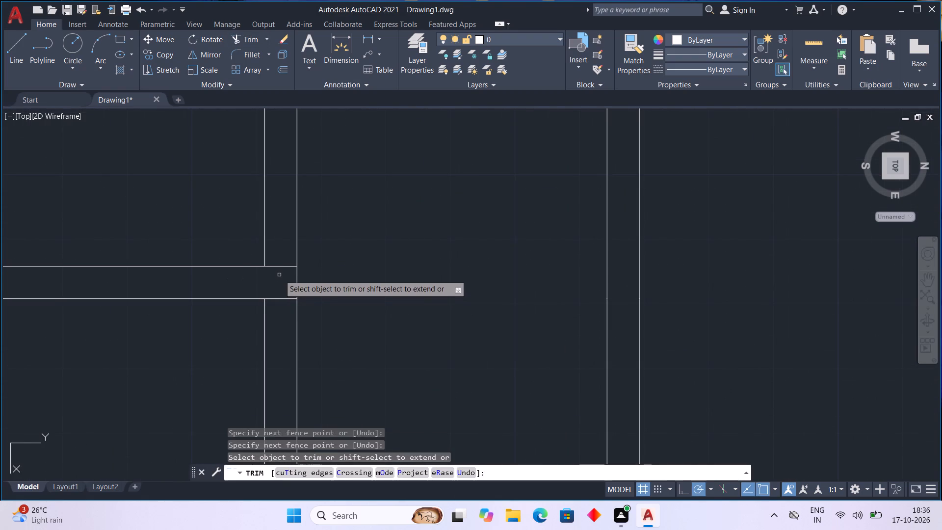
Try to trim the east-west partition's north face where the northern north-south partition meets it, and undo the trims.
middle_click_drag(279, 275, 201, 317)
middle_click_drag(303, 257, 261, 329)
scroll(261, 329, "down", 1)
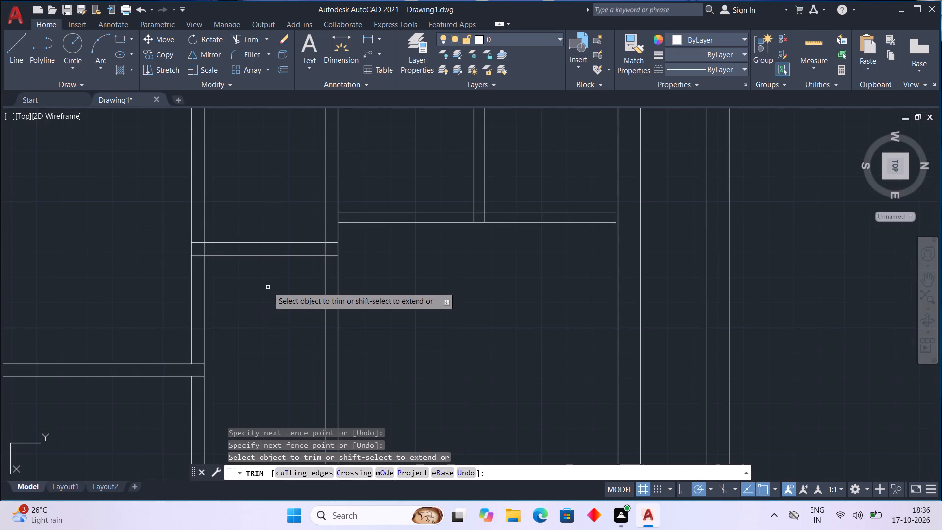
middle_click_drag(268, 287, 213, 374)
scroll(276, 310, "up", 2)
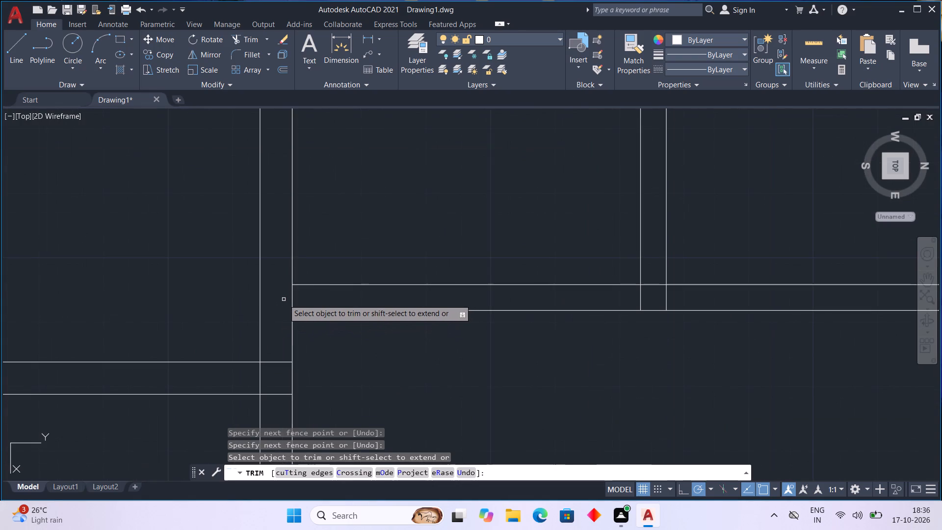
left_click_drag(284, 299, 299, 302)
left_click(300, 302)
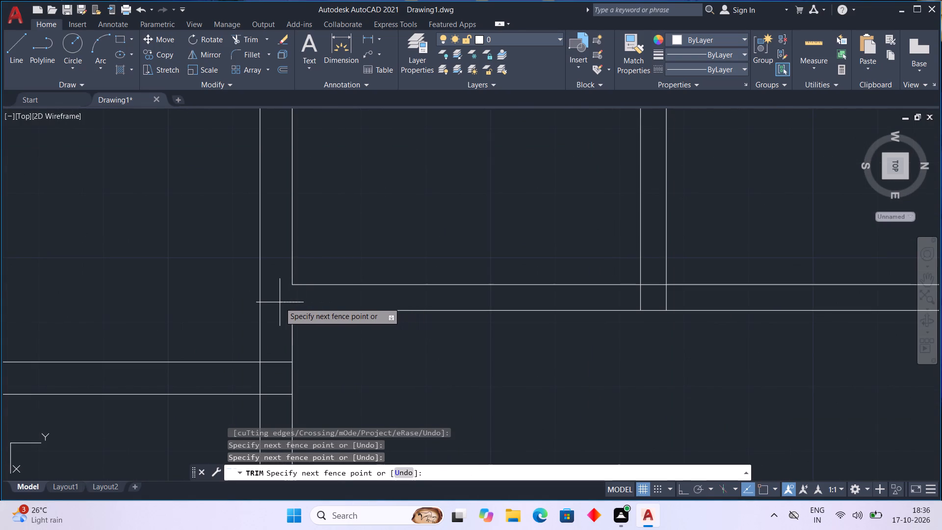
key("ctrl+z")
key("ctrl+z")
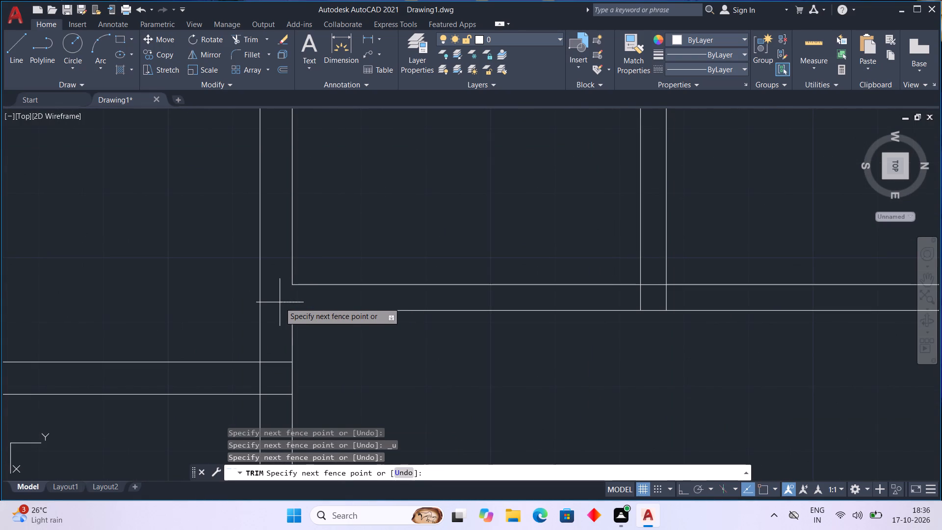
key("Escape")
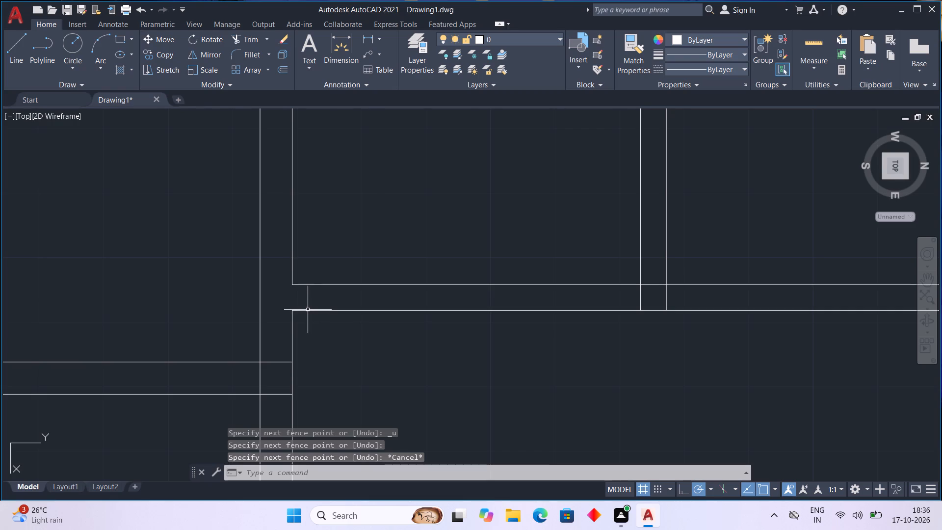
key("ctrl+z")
Trim the northern north-south partition's west face across the mouth of the short east-west partition, and remove its portion south of that junction.
middle_click_drag(348, 317, 250, 381)
middle_click_drag(322, 289, 310, 298)
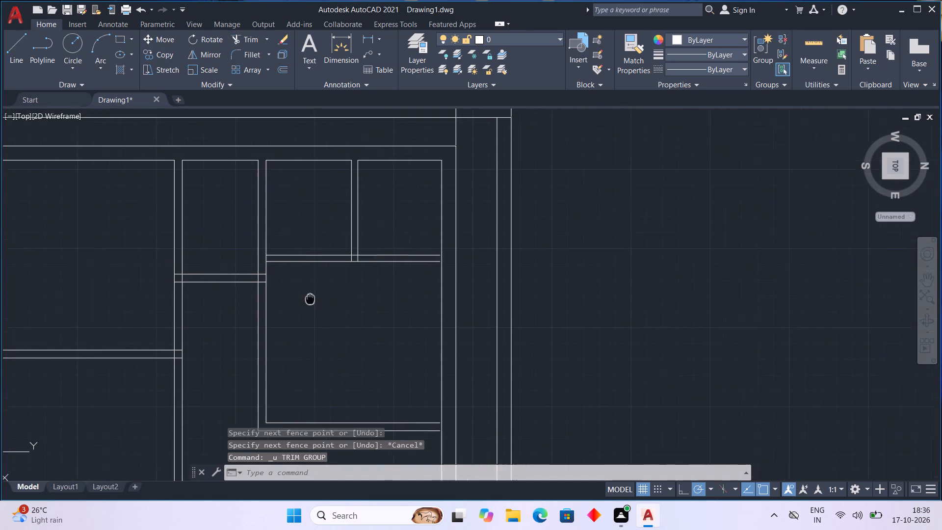
middle_click_drag(310, 298, 303, 304)
scroll(304, 303, "up", 2)
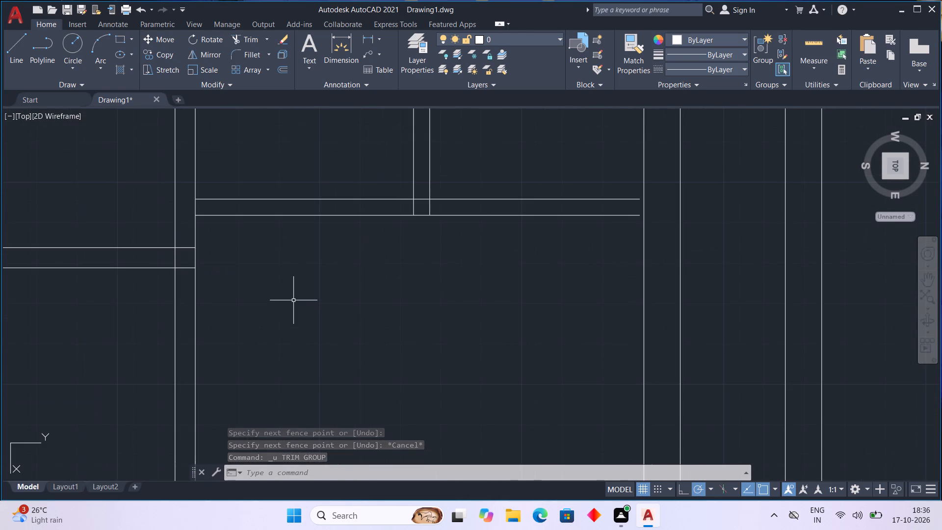
middle_click_drag(293, 300, 295, 277)
scroll(296, 270, "down", 1)
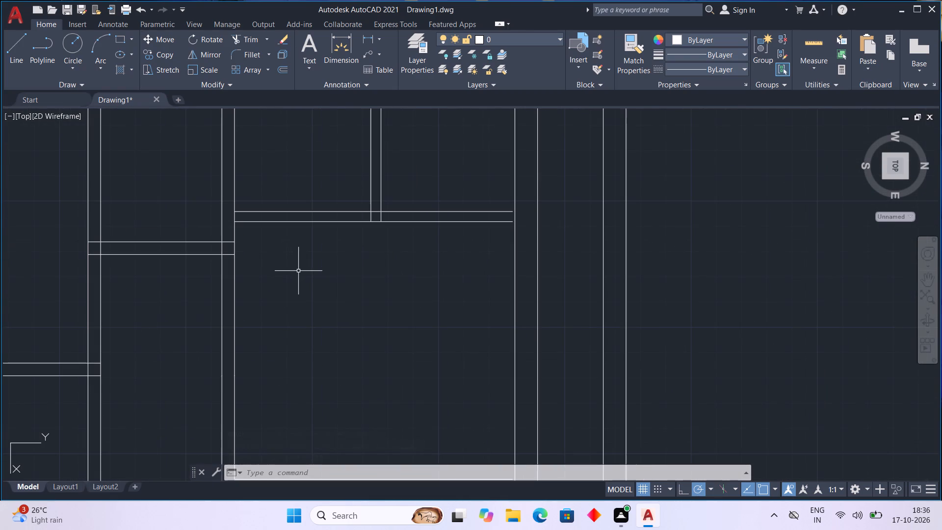
middle_click_drag(299, 272, 231, 295)
scroll(233, 296, "down", 1)
middle_click_drag(235, 297, 206, 349)
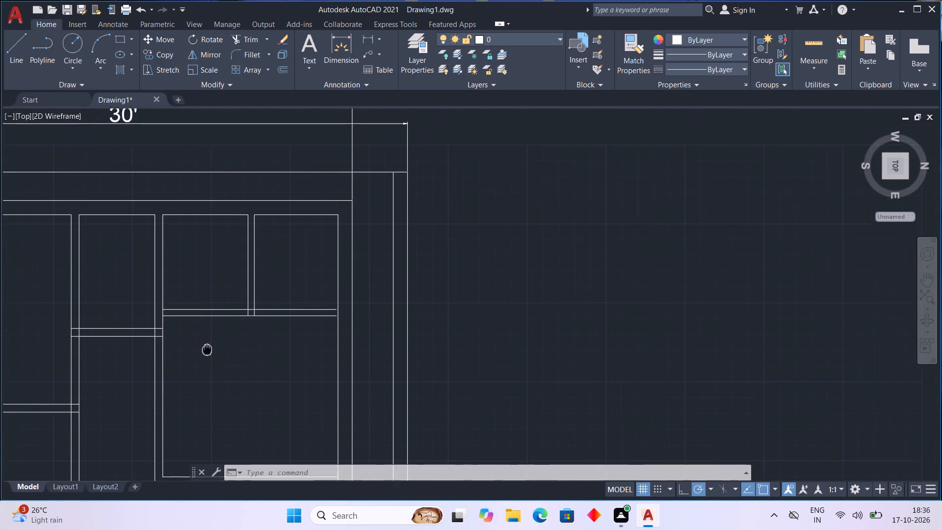
middle_click_drag(206, 349, 202, 354)
middle_click_drag(228, 352, 211, 383)
scroll(221, 368, "up", 2)
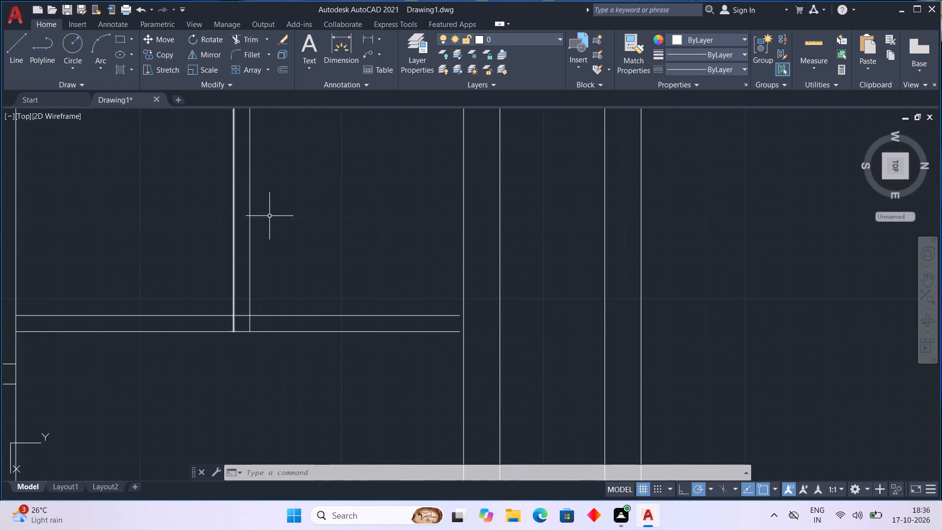
left_click(235, 37)
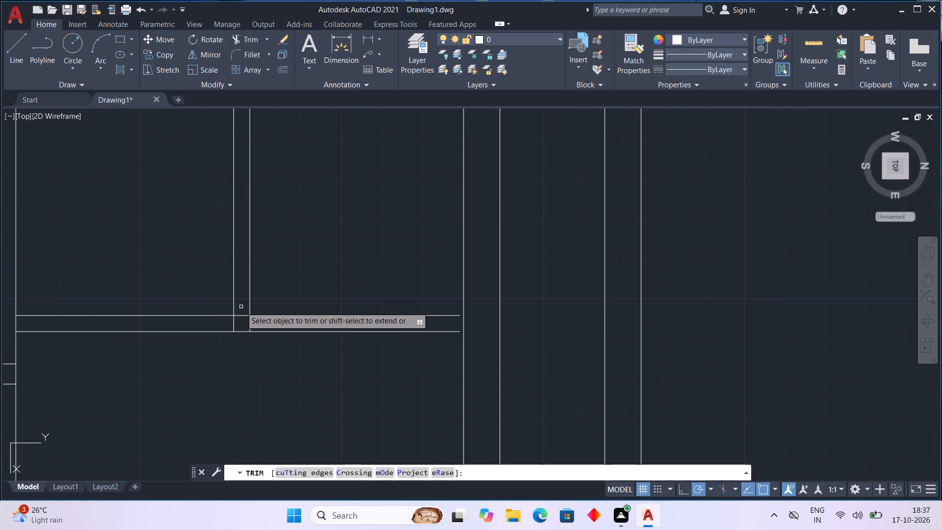
left_click_drag(241, 307, 244, 322)
left_click_drag(245, 322, 252, 322)
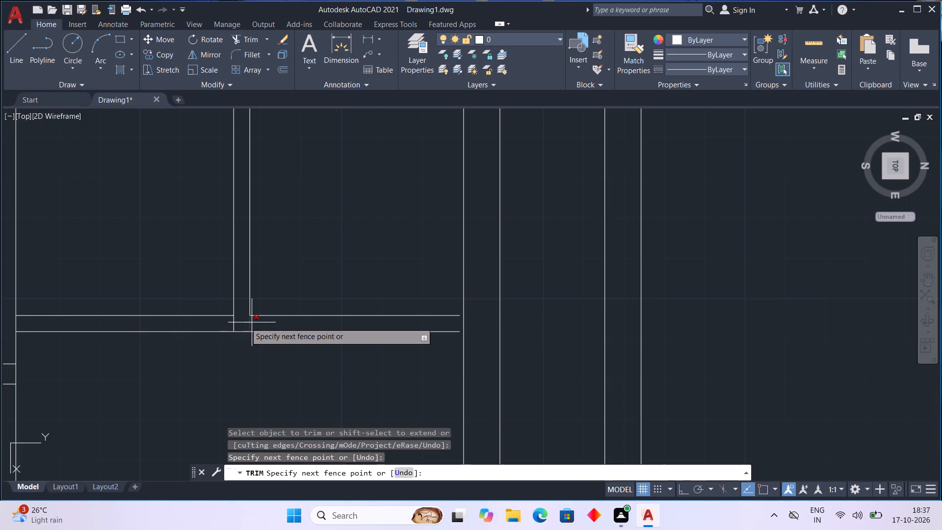
left_click_drag(252, 322, 252, 322)
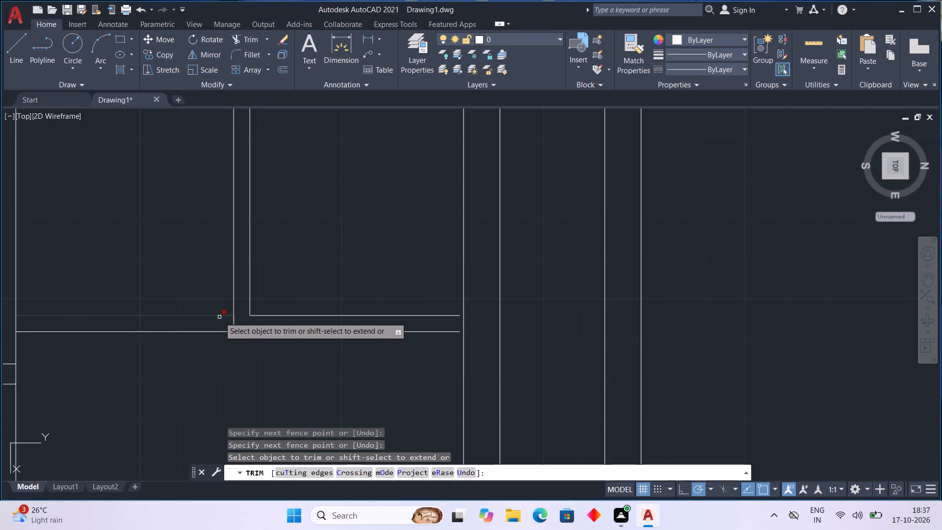
left_click(219, 317)
Draw two short lines, each about 1" long, extending the northern north-south partition's west and east faces to the north outer wall's inner face.
middle_click_drag(331, 368, 239, 360)
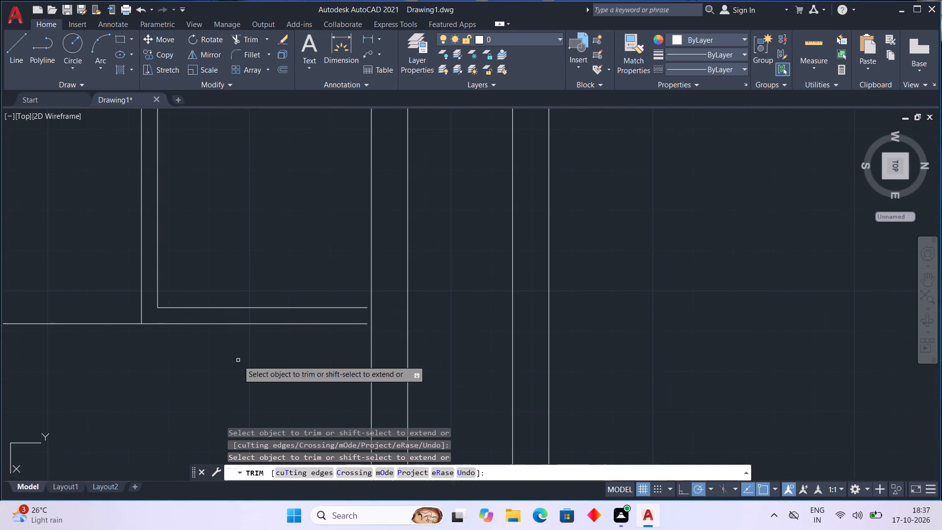
middle_click_drag(275, 351, 302, 381)
scroll(302, 379, "down", 1)
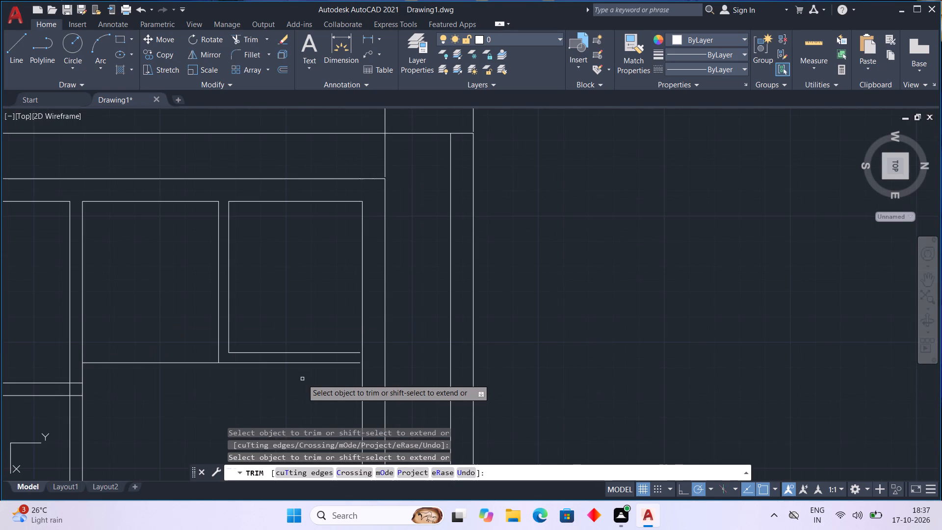
scroll(302, 379, "up", 1)
middle_click_drag(305, 379, 288, 368)
middle_click_drag(288, 368, 254, 358)
middle_click(274, 343)
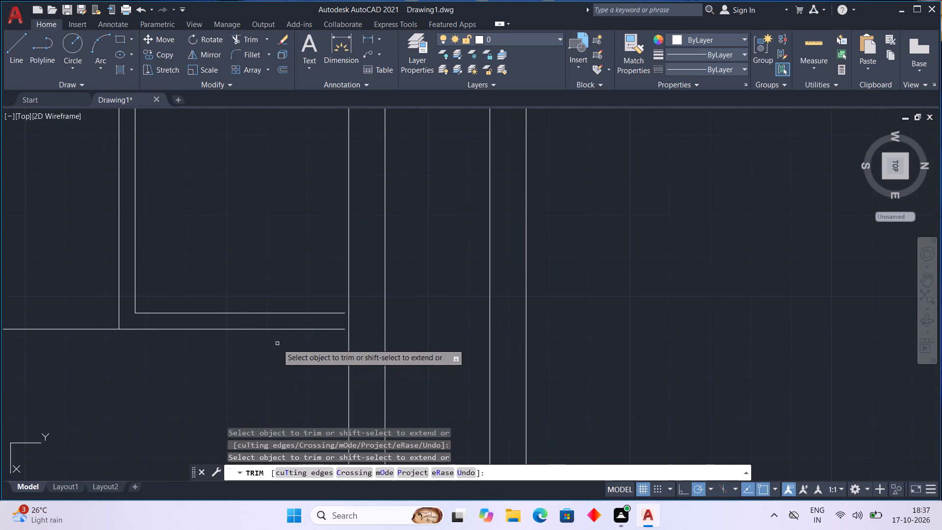
middle_click_drag(277, 344, 326, 327)
middle_click_drag(326, 327, 322, 363)
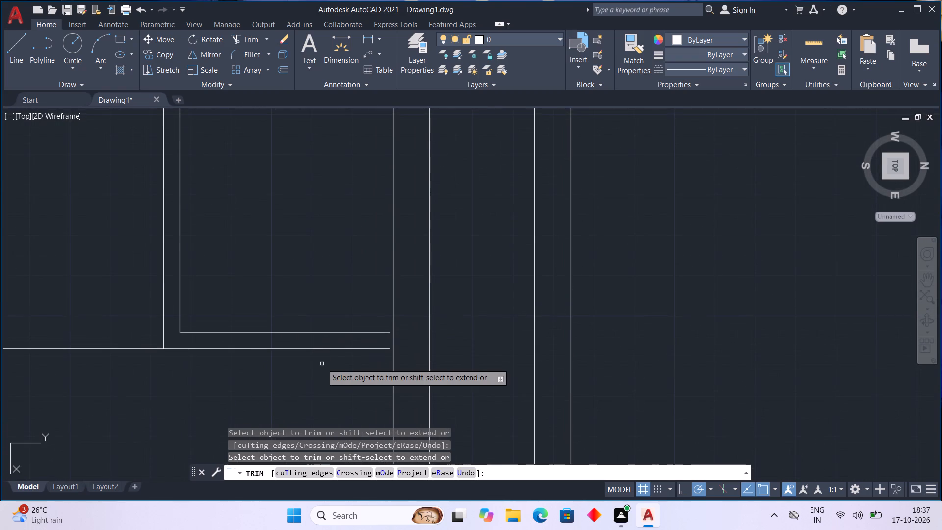
middle_click_drag(322, 364, 333, 325)
middle_click_drag(316, 343, 322, 328)
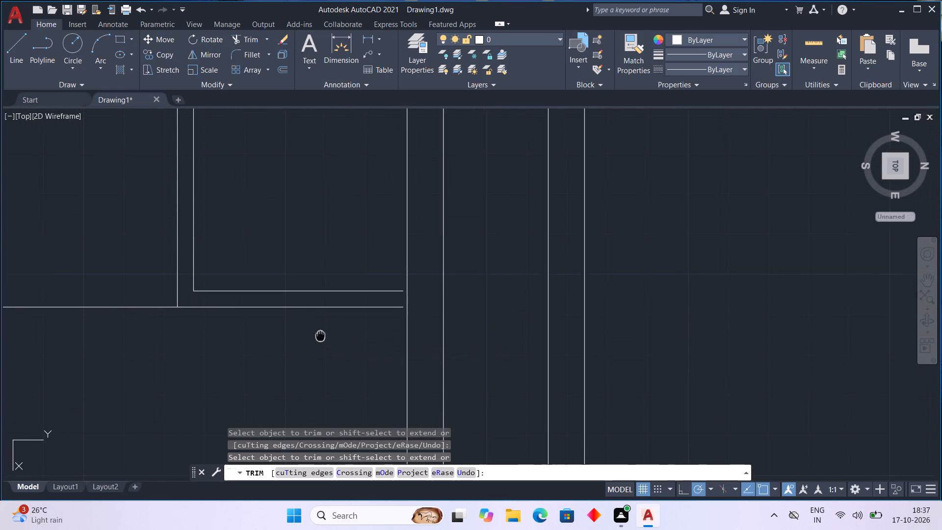
middle_click_drag(322, 328, 330, 268)
middle_click_drag(386, 263, 293, 285)
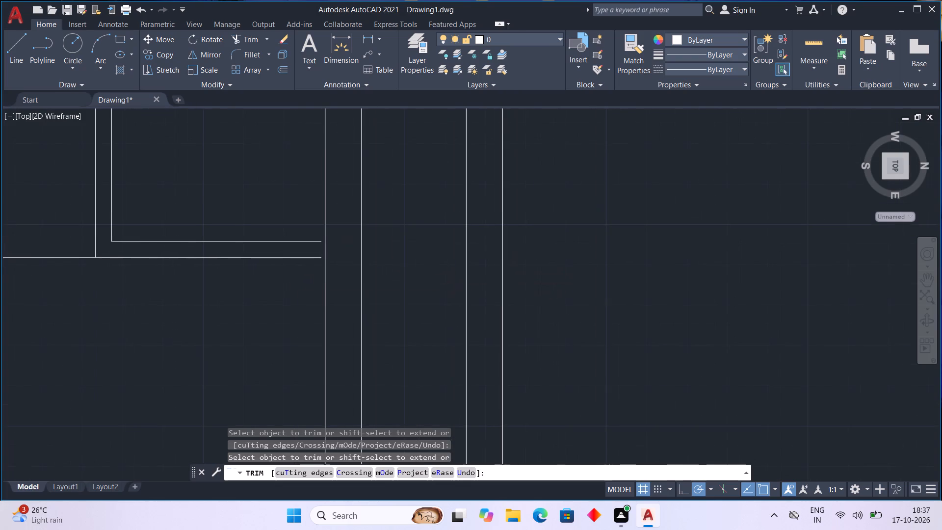
left_click(7, 51)
scroll(342, 243, "up", 2)
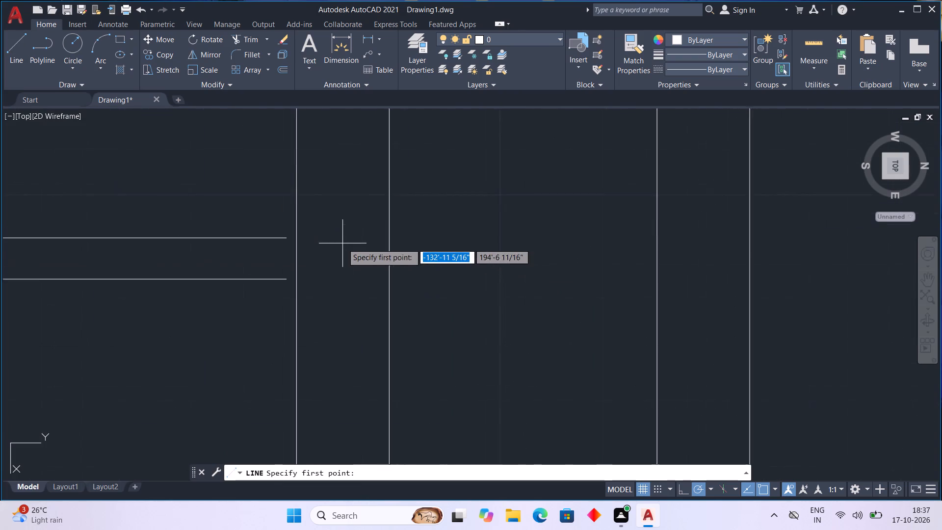
scroll(342, 243, "up", 1)
left_click(250, 237)
left_click(265, 234)
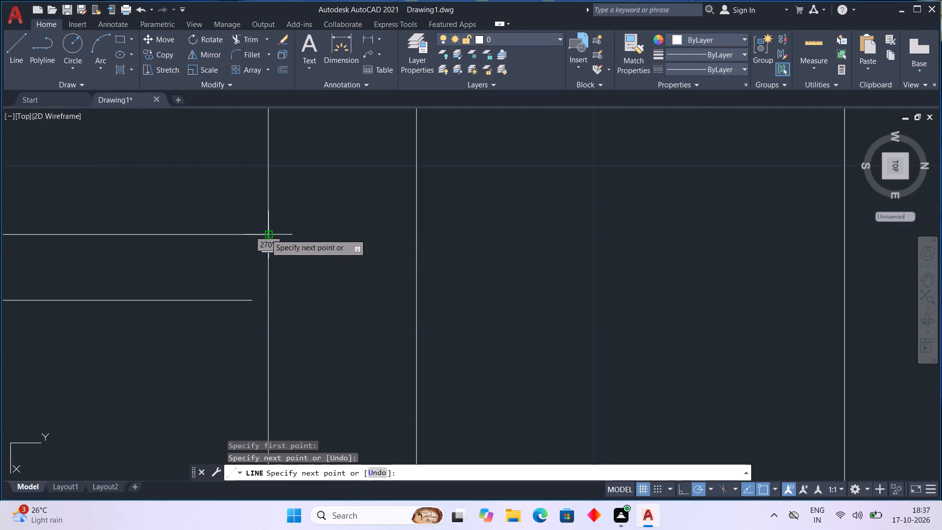
key("Escape")
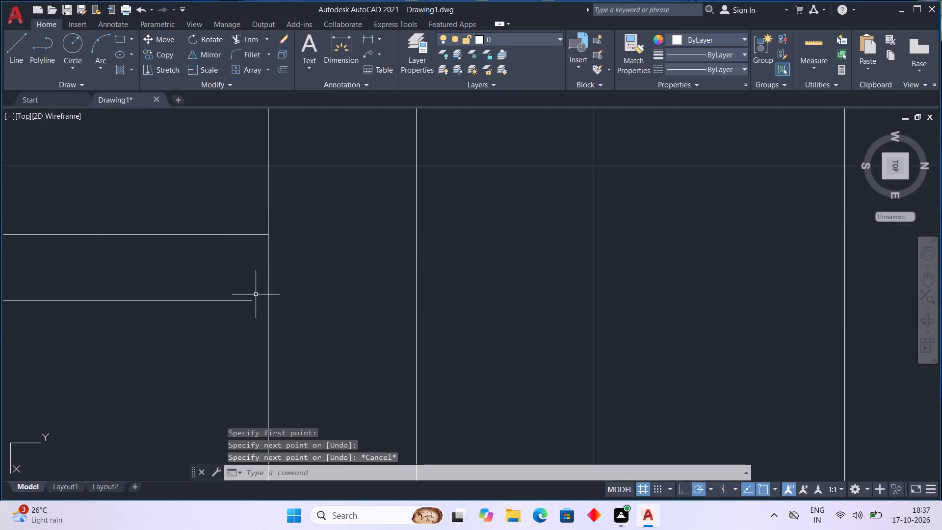
key("space")
left_click(256, 300)
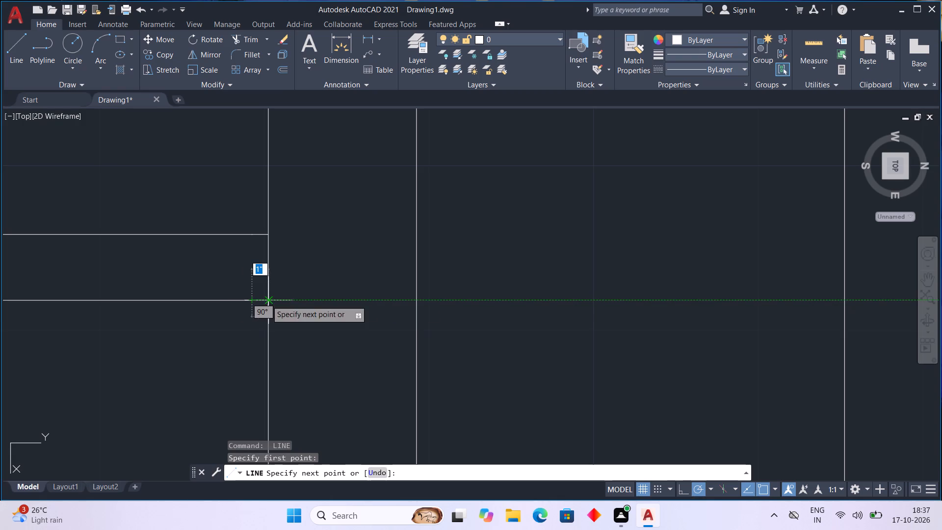
left_click(266, 300)
key("Escape")
Examine the partition junctions around the northern rooms and the open area to their east.
scroll(266, 303, "down", 2)
middle_click_drag(267, 308, 629, 190)
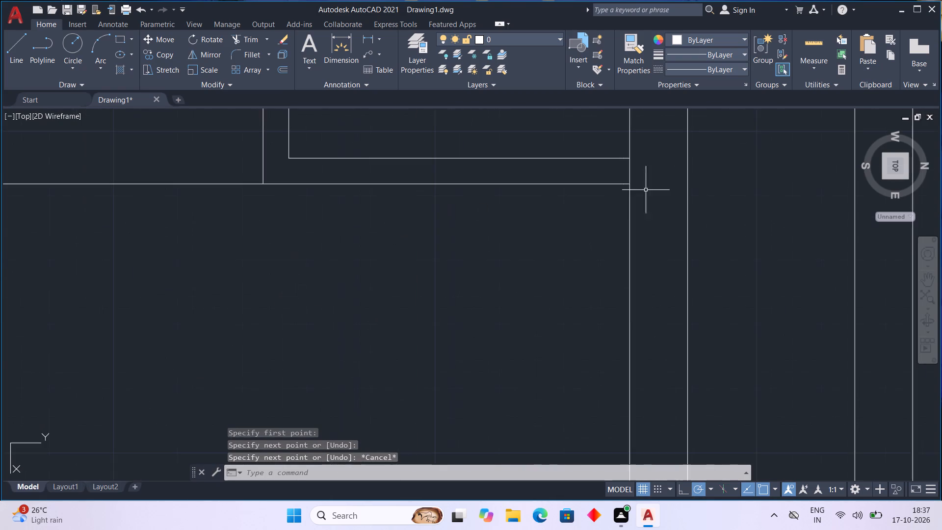
scroll(475, 242, "down", 1)
middle_click_drag(444, 262, 607, 211)
middle_click_drag(458, 288, 459, 240)
scroll(458, 239, "down", 1)
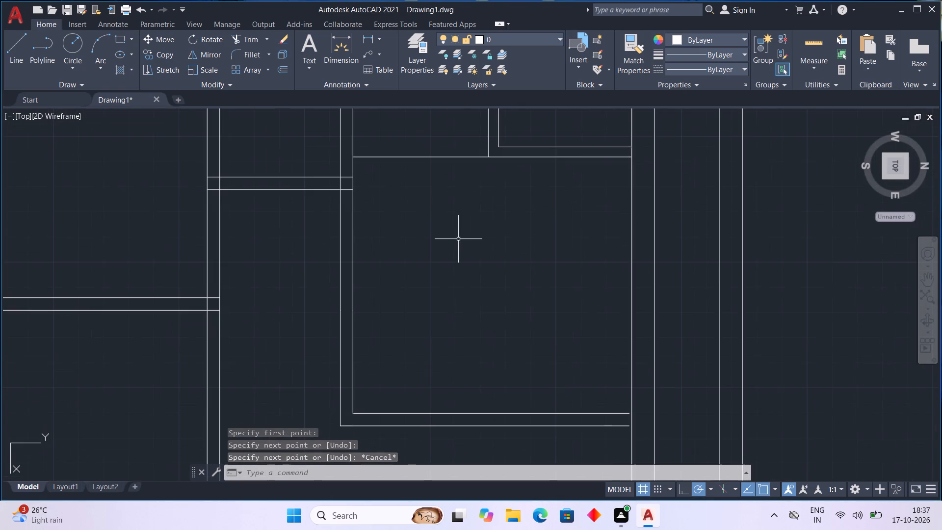
middle_click_drag(422, 245, 420, 318)
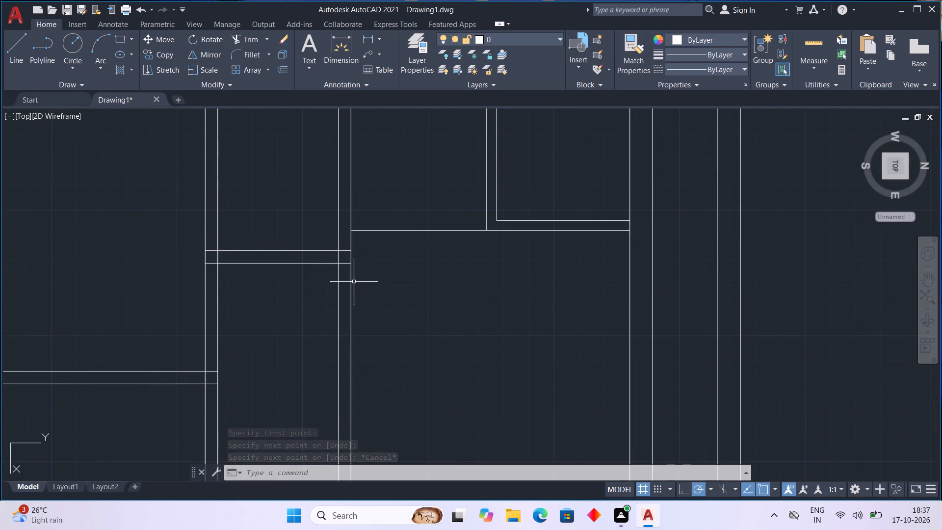
middle_click_drag(390, 280, 376, 344)
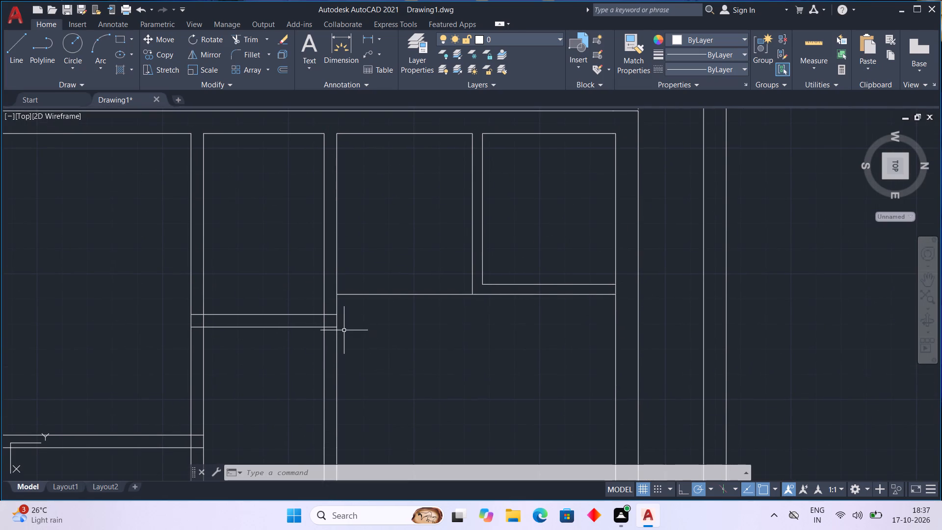
middle_click_drag(377, 330, 372, 330)
scroll(339, 318, "up", 3)
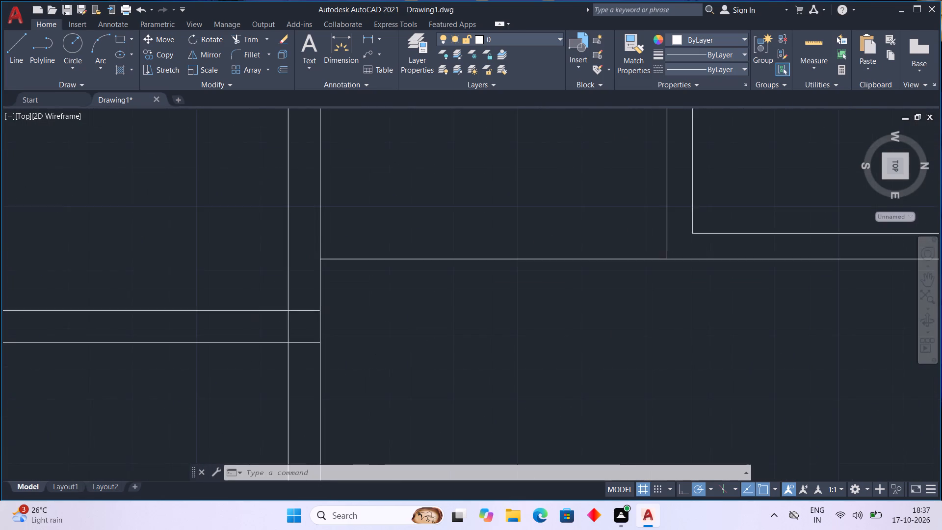
scroll(338, 318, "down", 2)
middle_click_drag(338, 318, 446, 233)
scroll(447, 243, "down", 1)
middle_click_drag(475, 292, 421, 242)
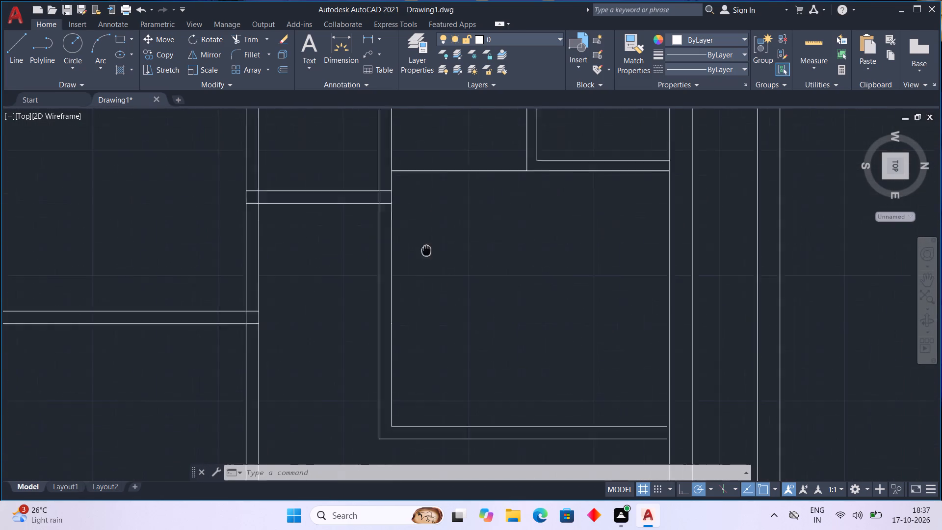
middle_click_drag(421, 242, 390, 202)
scroll(390, 226, "down", 1)
middle_click_drag(361, 273, 333, 167)
middle_click_drag(420, 292, 396, 224)
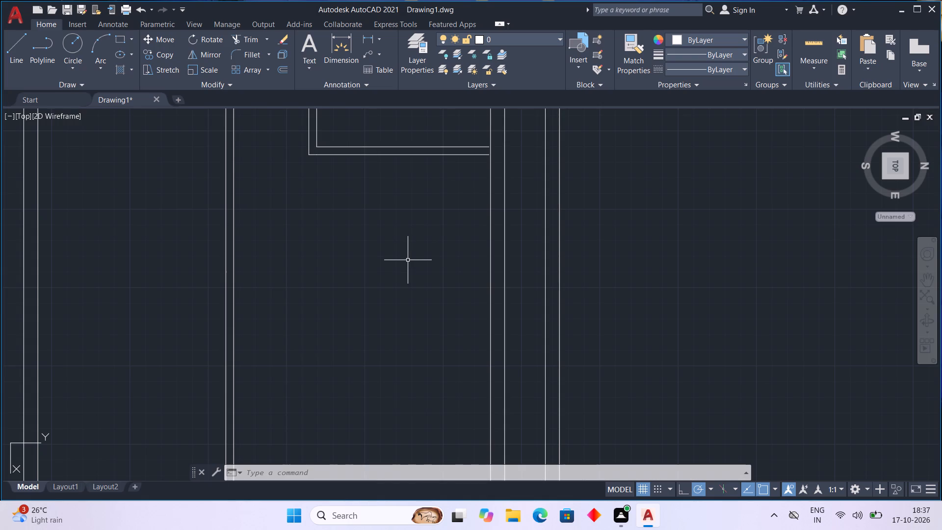
Offset the east face of the north-south partition in the southern strip of rooms 10' to the east.
scroll(180, 267, "down", 1)
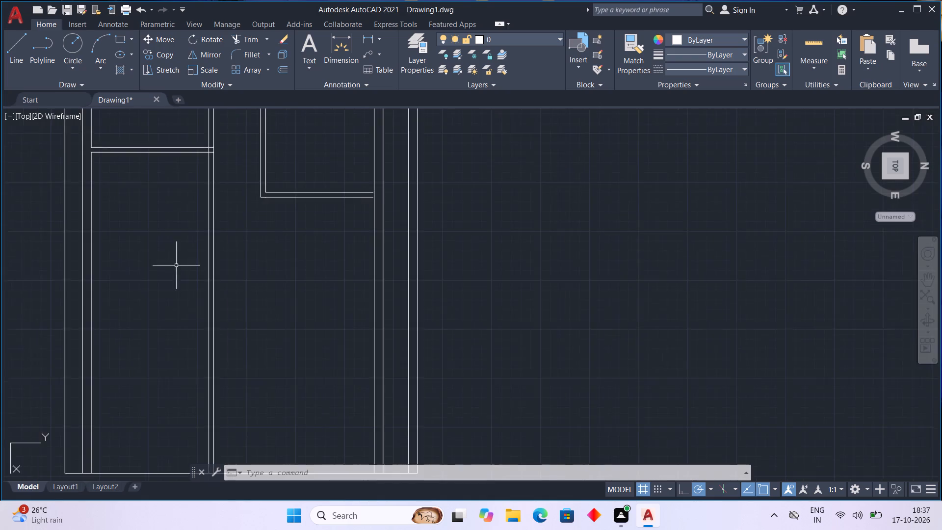
middle_click_drag(176, 265, 323, 278)
scroll(288, 271, "up", 1)
middle_click_drag(290, 259, 259, 380)
middle_click_drag(268, 342, 258, 338)
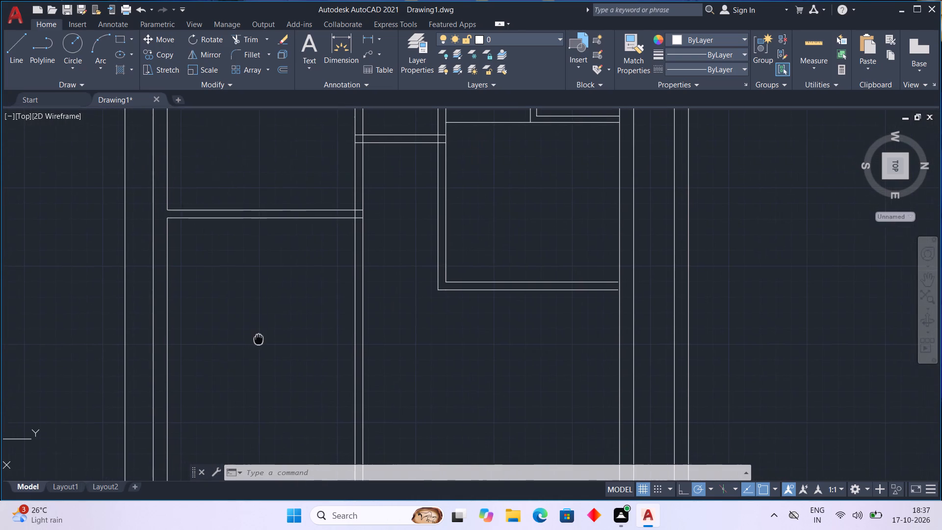
middle_click_drag(258, 338, 250, 341)
scroll(258, 324, "up", 1)
middle_click_drag(258, 324, 248, 354)
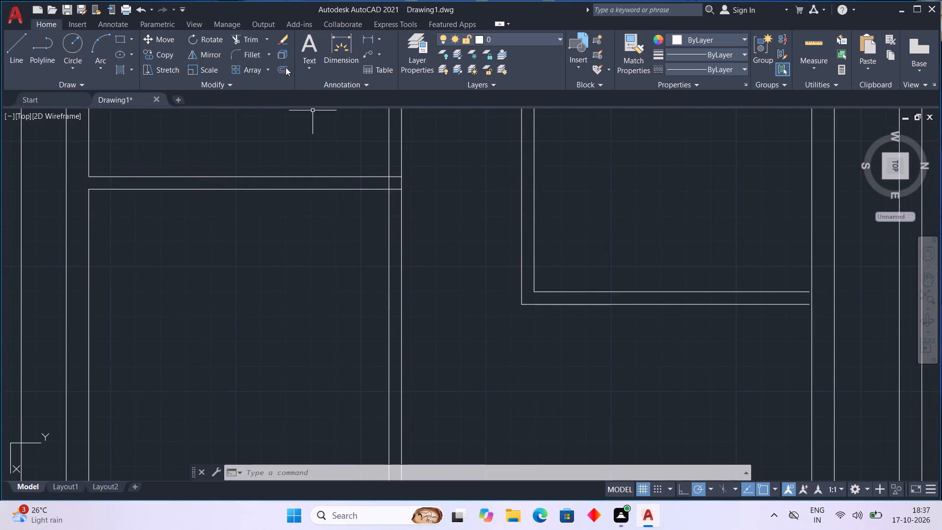
left_click(285, 66)
key("space")
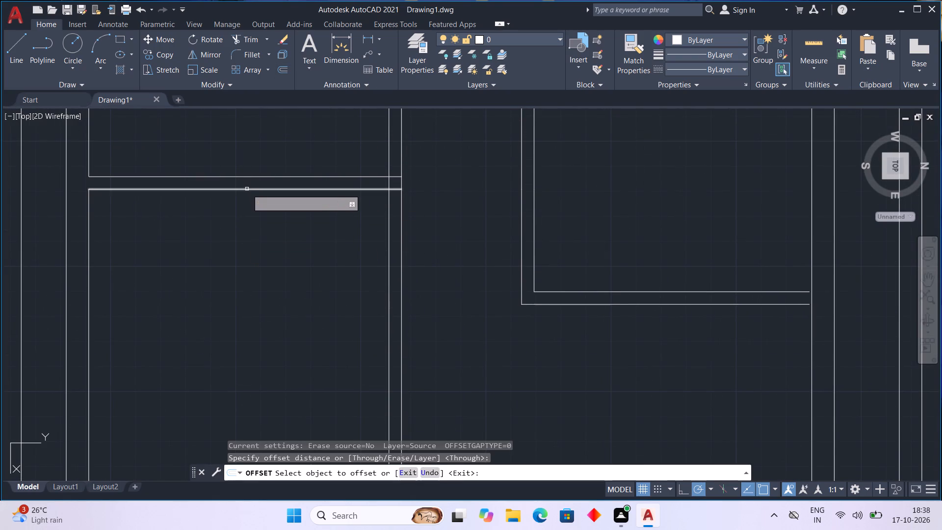
left_click(247, 189)
middle_click_drag(252, 324, 248, 253)
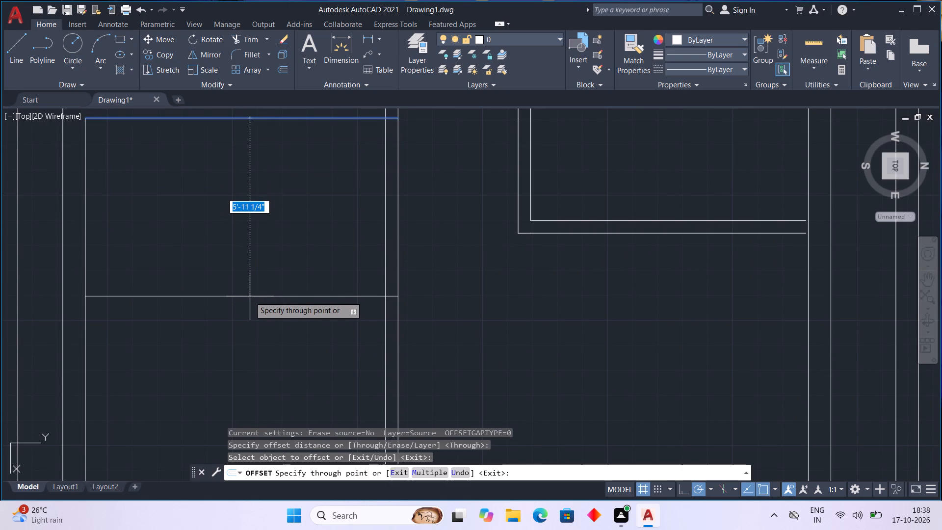
type("10'")
key("Return")
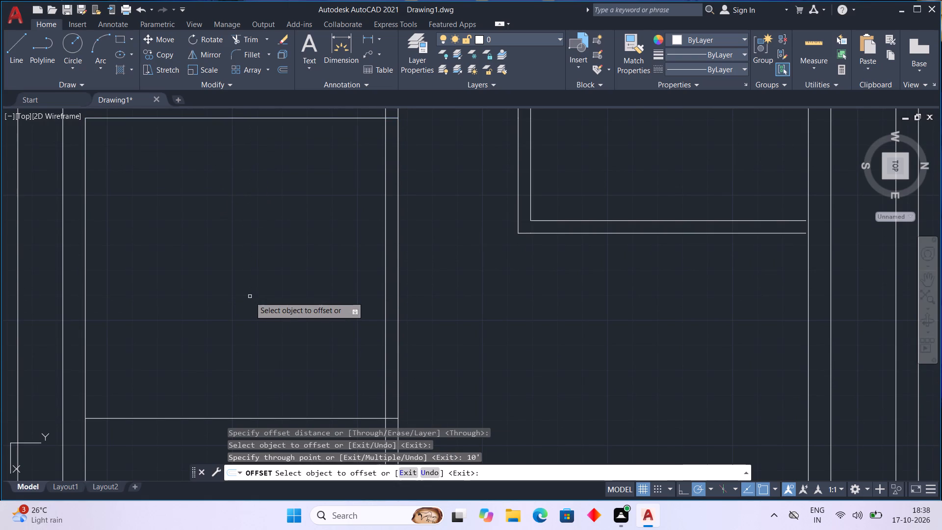
Offset the new north-south line 5" to the east to form a 5" partition.
scroll(243, 294, "down", 1)
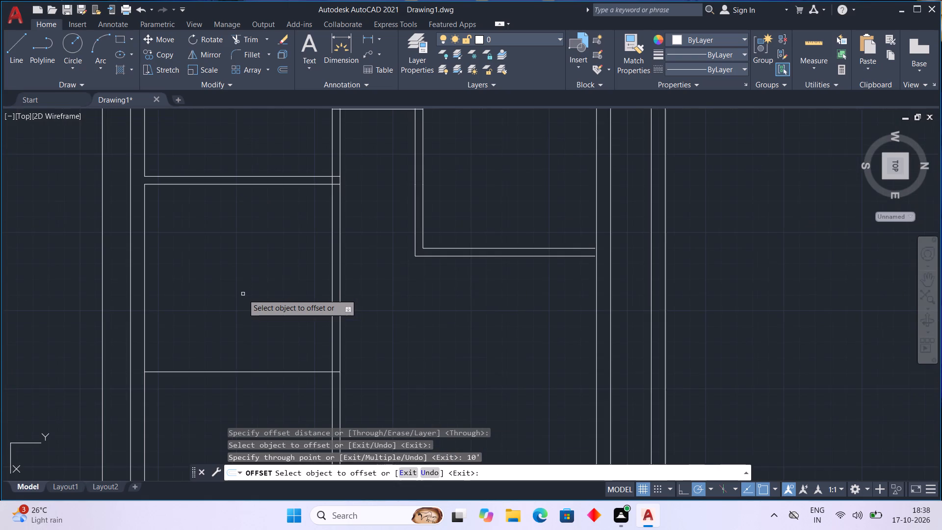
middle_click_drag(251, 305, 252, 291)
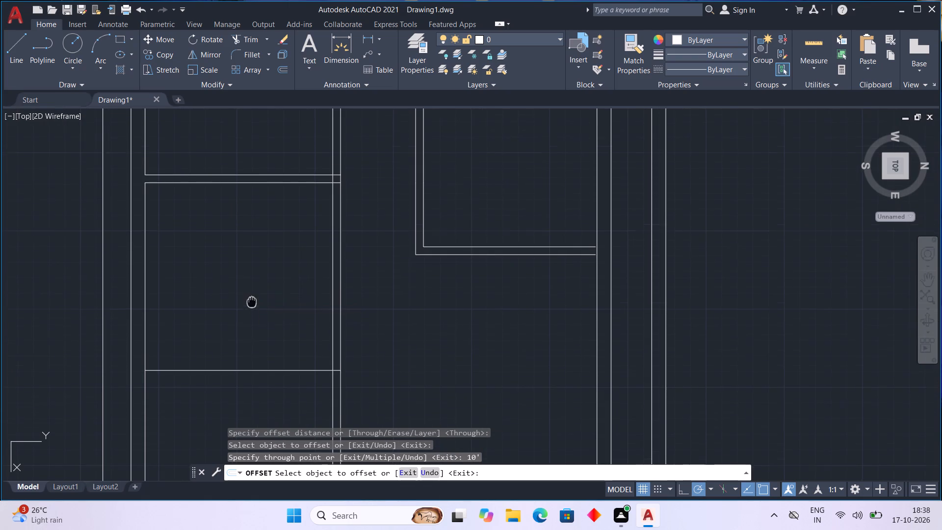
middle_click_drag(252, 291, 251, 282)
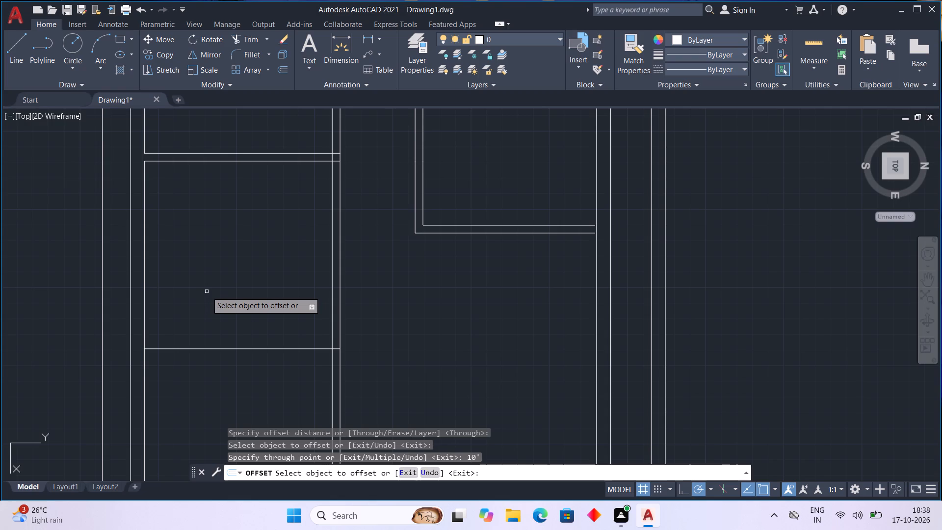
middle_click_drag(207, 291, 205, 220)
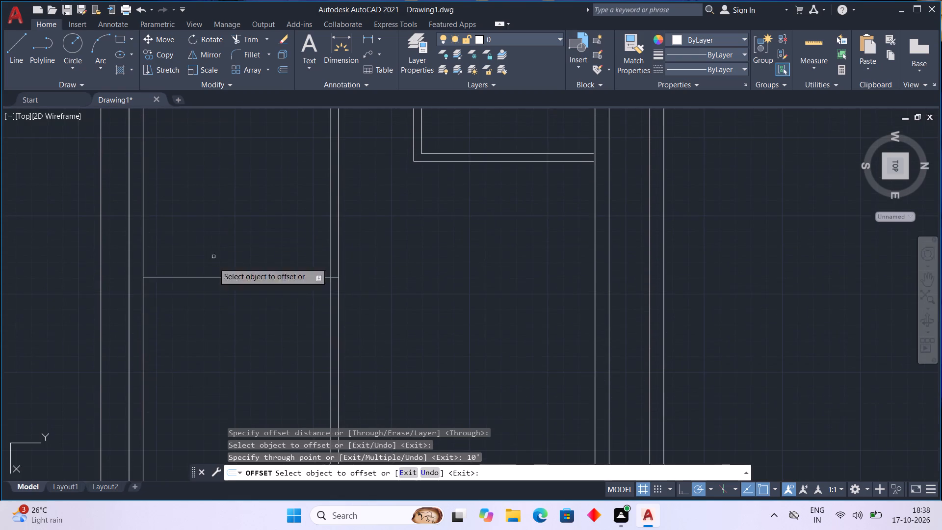
middle_click_drag(214, 300, 187, 200)
scroll(194, 210, "down", 1)
middle_click_drag(195, 211, 202, 245)
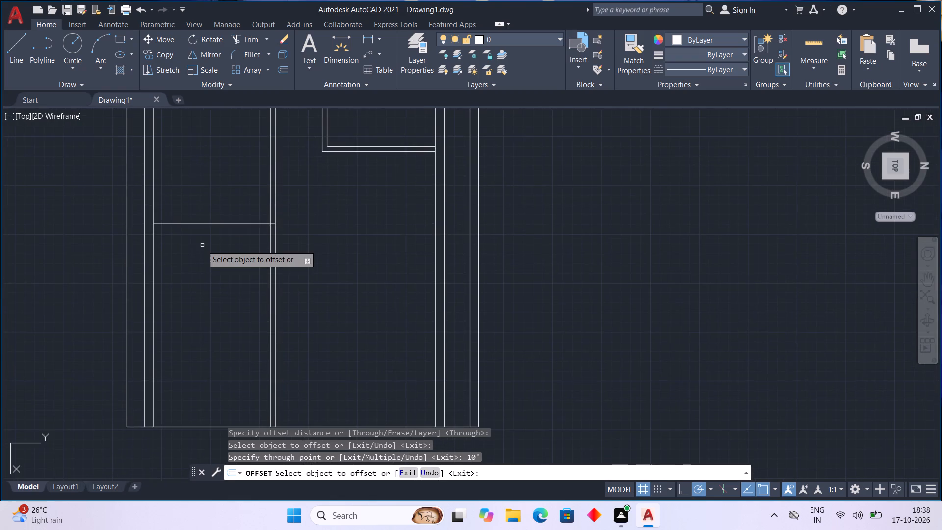
scroll(202, 245, "up", 1)
left_click(213, 209)
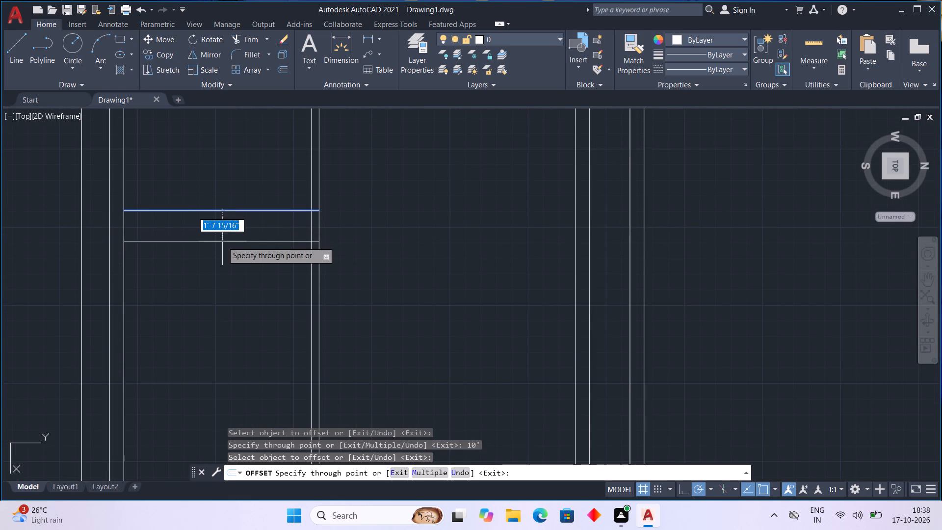
key("5")
key("Return")
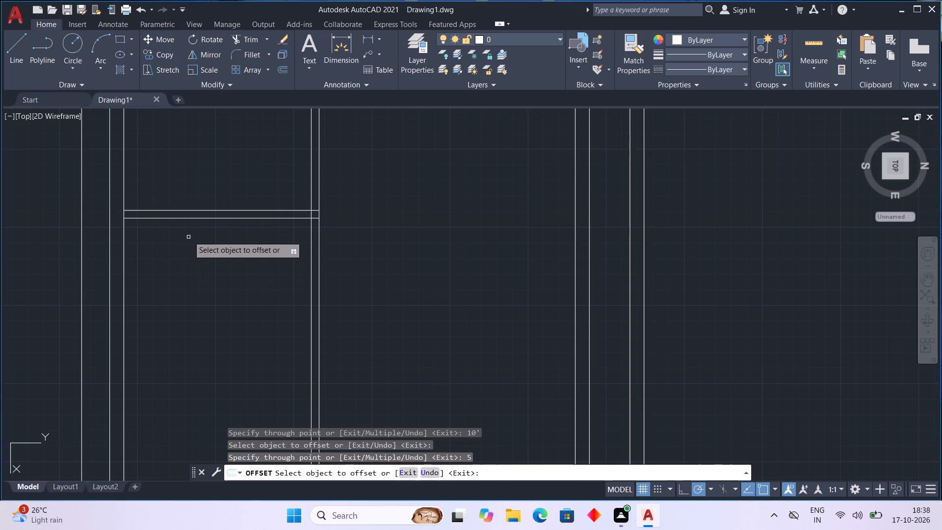
Add another 5" partition by offsetting the new partition's east face 10' east, and that line a further 5".
left_click(191, 218)
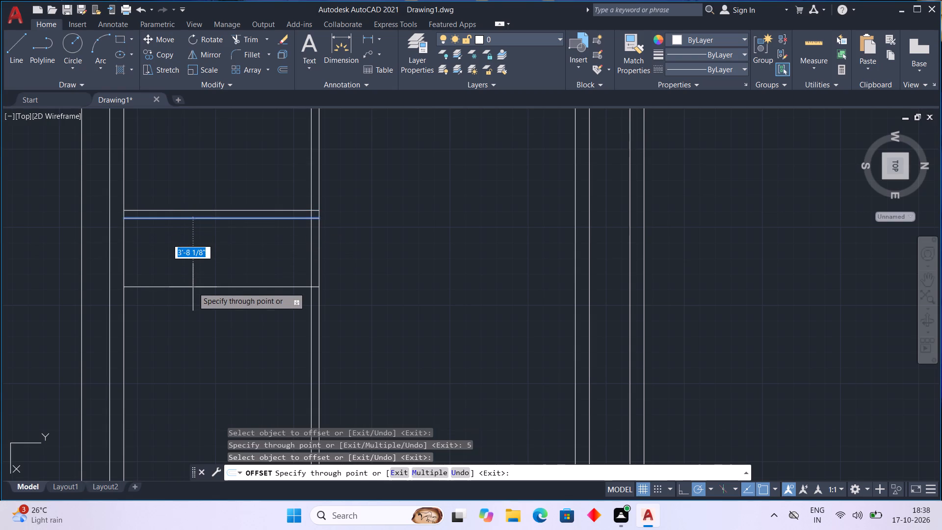
type("10'")
key("Return")
middle_click_drag(195, 311, 196, 312)
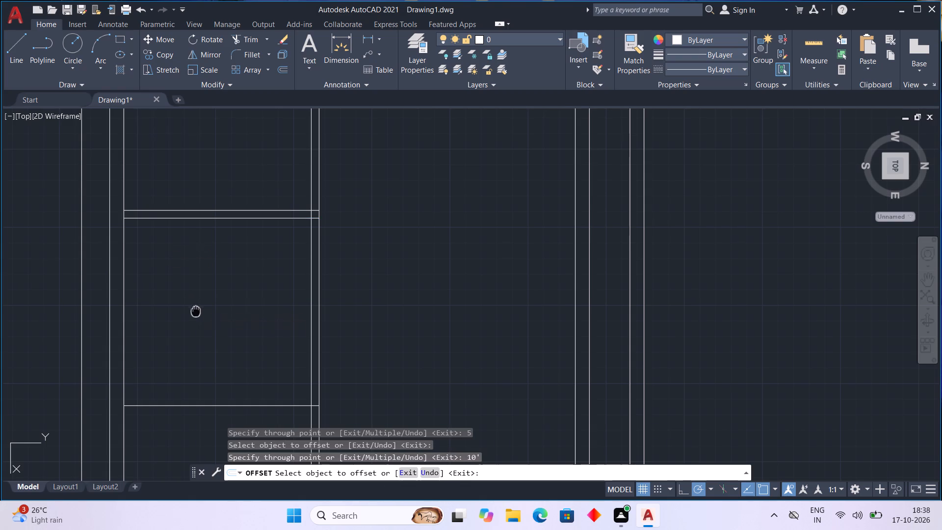
middle_click_drag(196, 312, 201, 99)
scroll(200, 100, "down", 1)
left_click(205, 193)
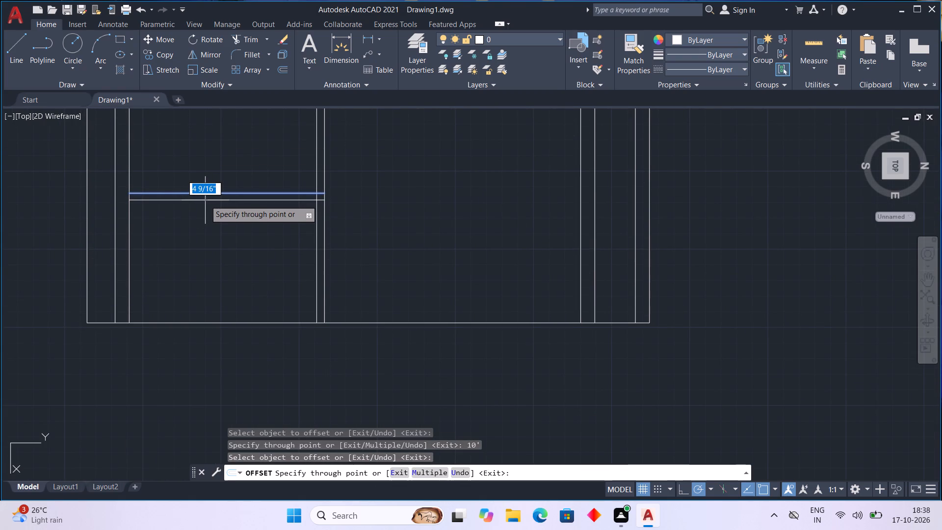
key("5")
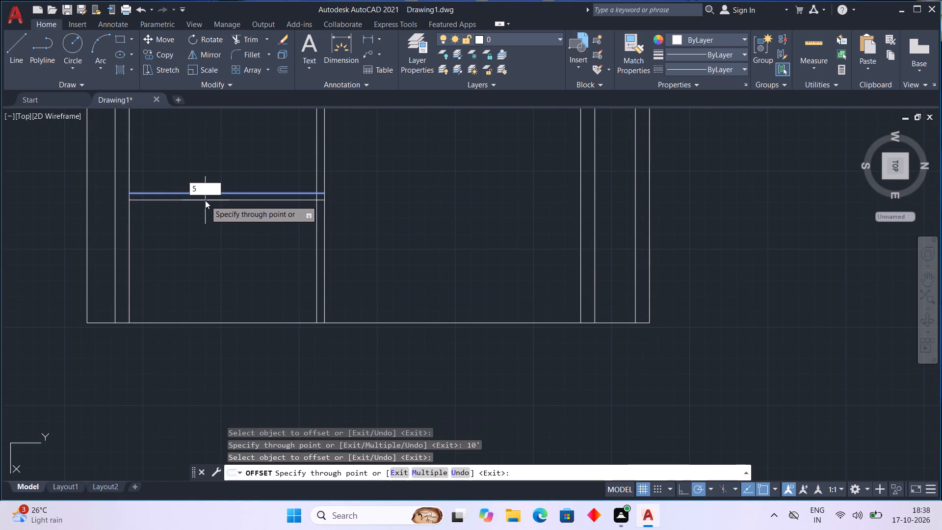
key("Return")
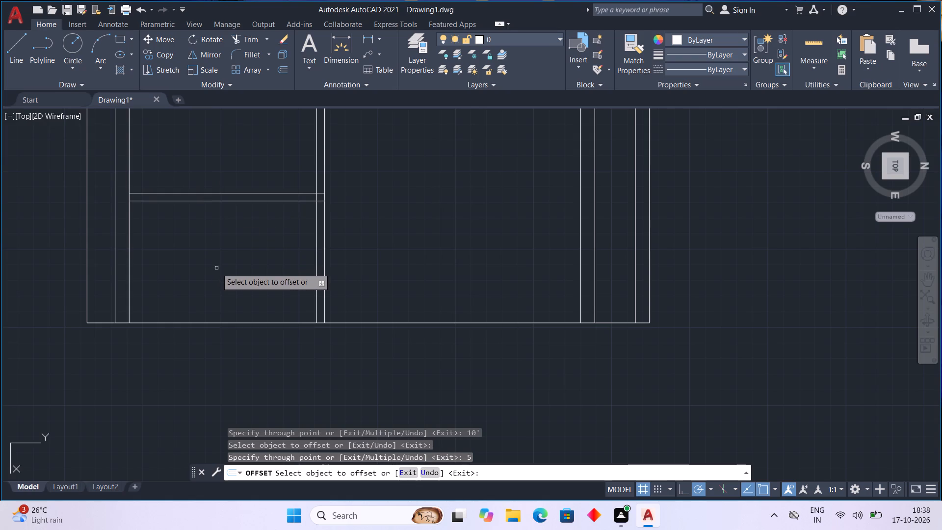
scroll(204, 260, "up", 1)
scroll(183, 238, "down", 1)
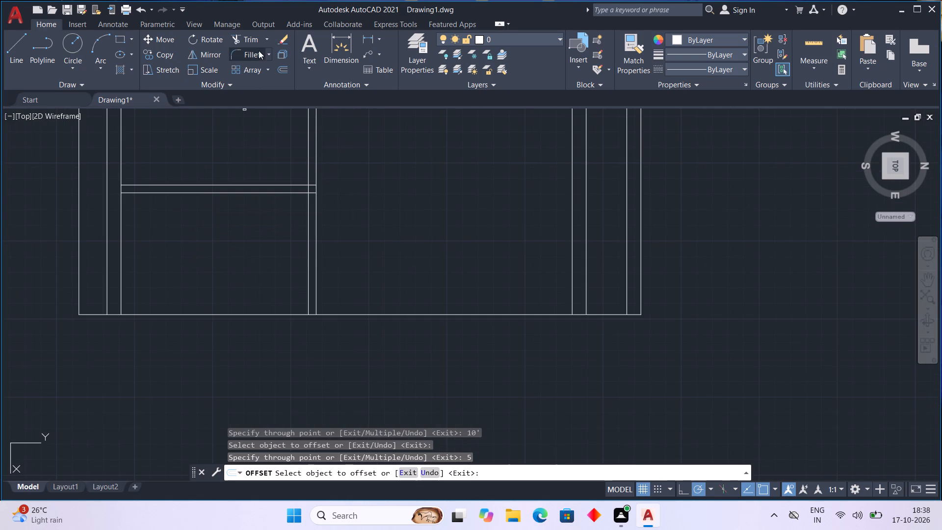
Measure from the easternmost partition's east face to the outline's east edge along the south wall's inner face, without placing a dimension.
left_click(342, 41)
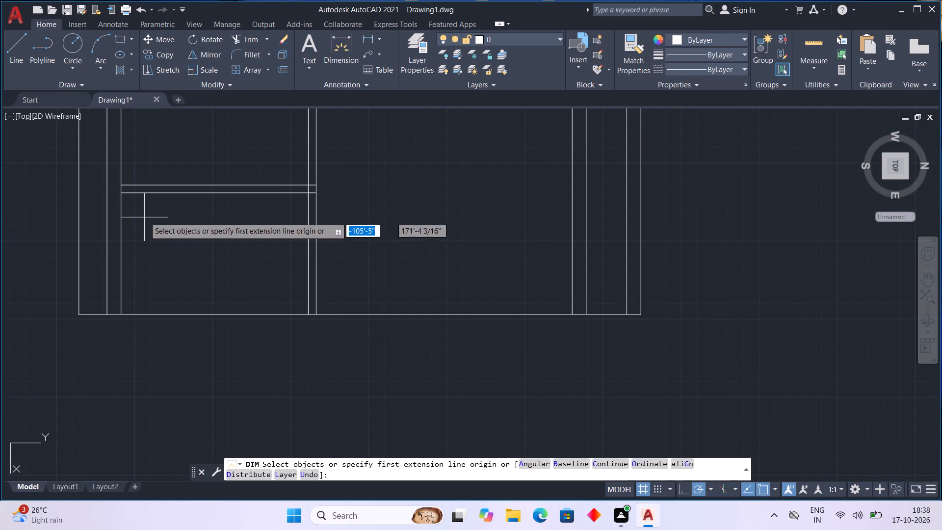
left_click(124, 193)
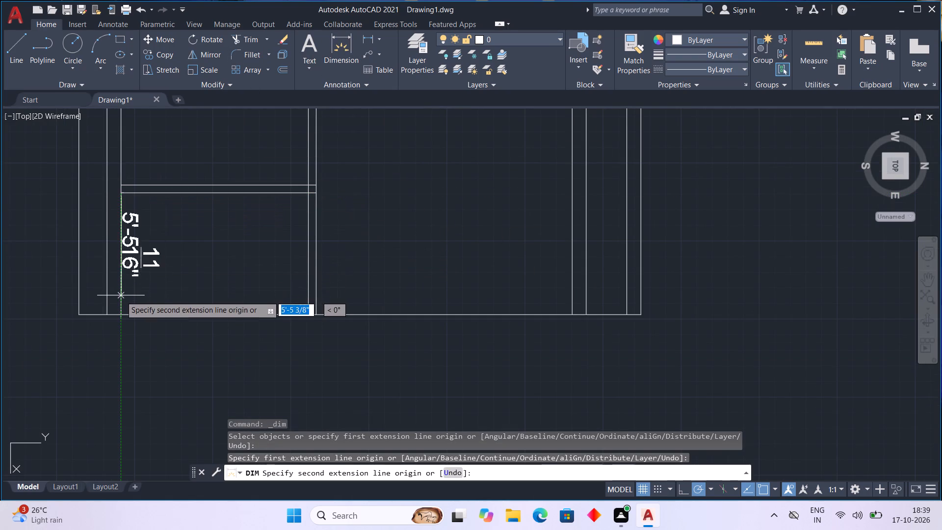
left_click(121, 314)
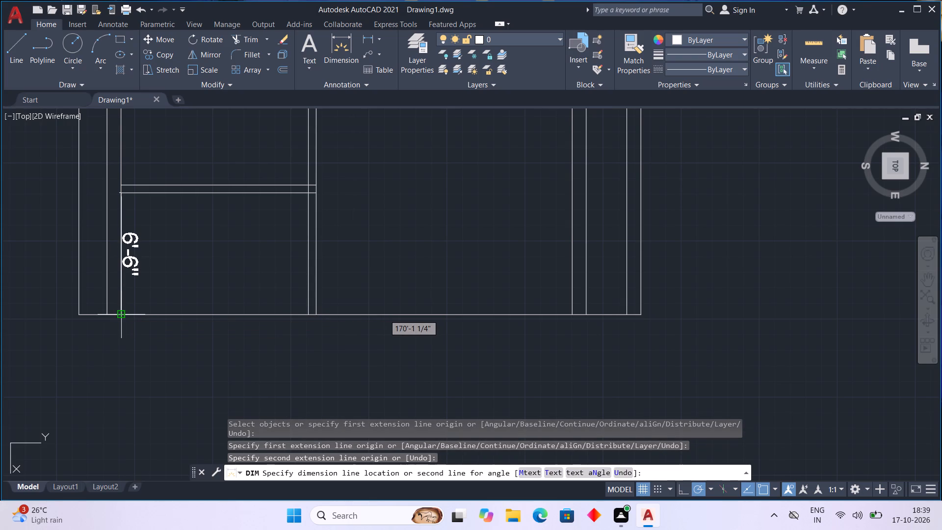
key("Escape")
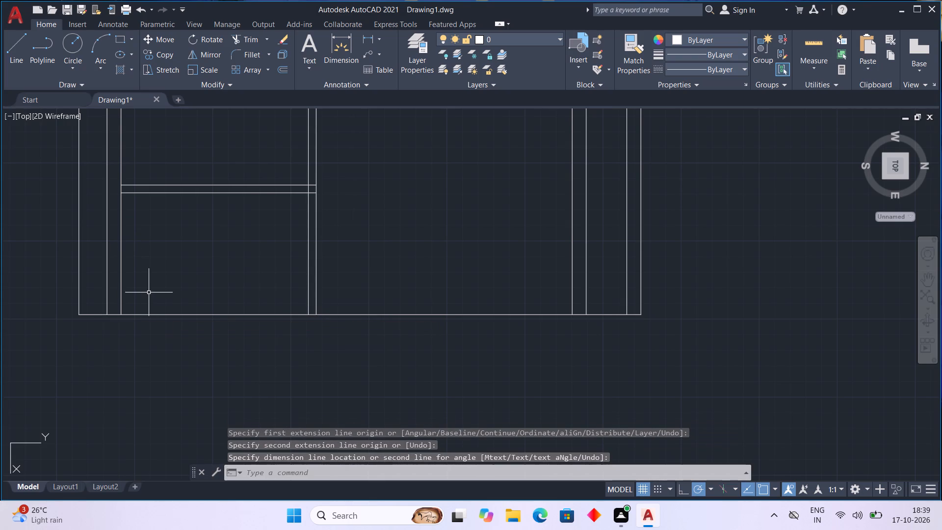
Examine the southern strip of rooms and its partitions from the east edge back to the original north-south partition.
scroll(151, 290, "down", 1)
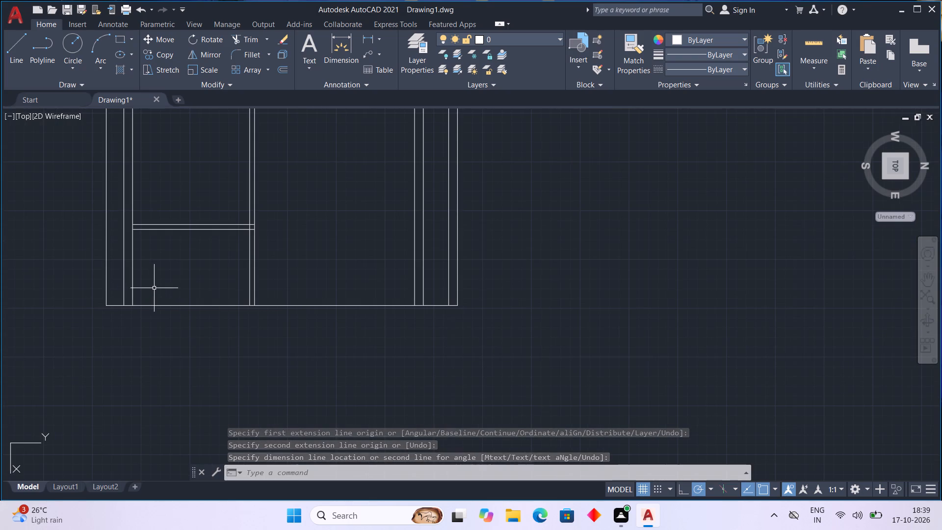
middle_click_drag(155, 288, 136, 321)
middle_click_drag(142, 316, 148, 291)
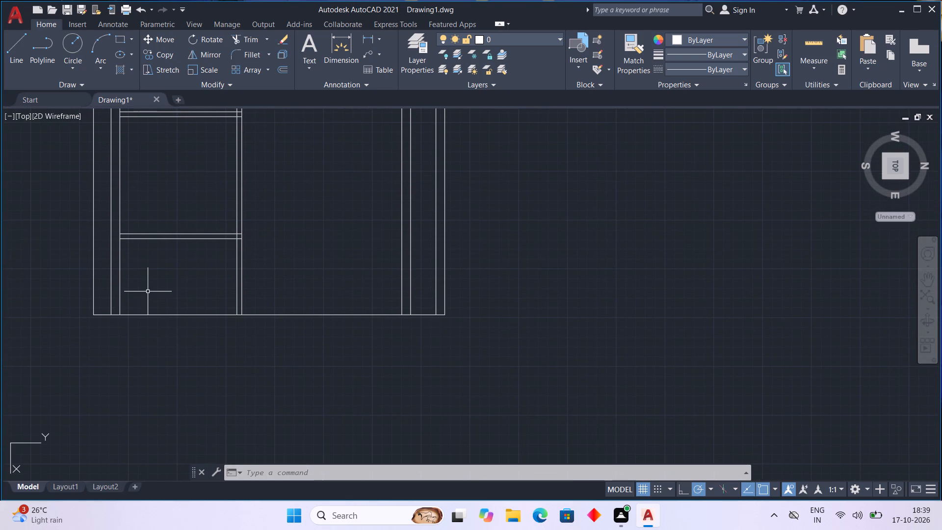
middle_click_drag(148, 291, 159, 343)
scroll(181, 253, "down", 1)
middle_click_drag(181, 253, 189, 309)
scroll(190, 297, "up", 1)
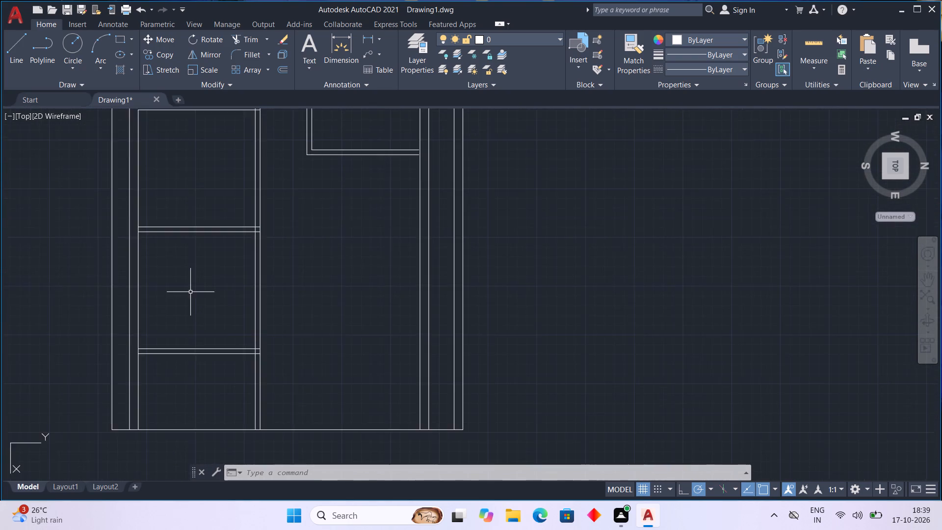
middle_click_drag(191, 291, 204, 350)
middle_click_drag(203, 335, 191, 374)
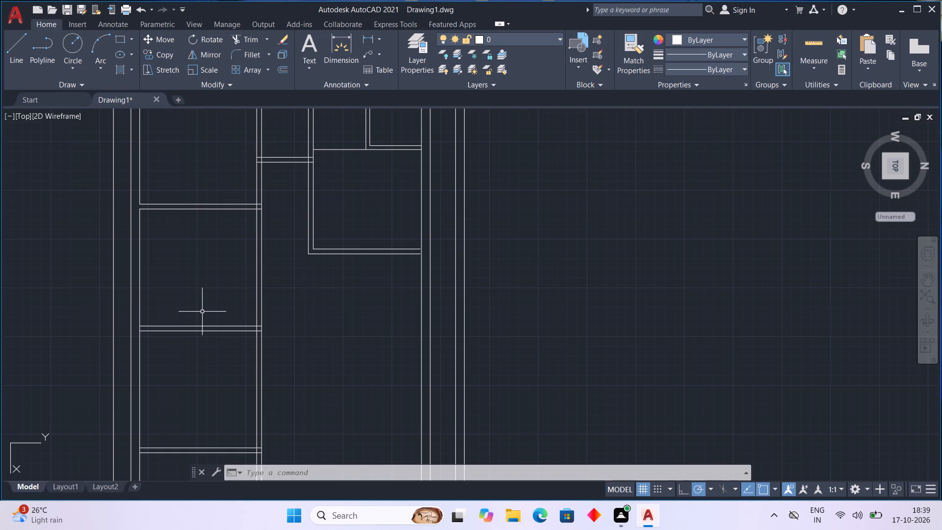
scroll(203, 311, "up", 1)
middle_click_drag(203, 310, 196, 381)
scroll(232, 319, "down", 1)
middle_click_drag(232, 318, 226, 343)
scroll(226, 332, "up", 1)
Offset the east face of the original southern north-south partition 6'9" to the east.
left_click(289, 67)
key("space")
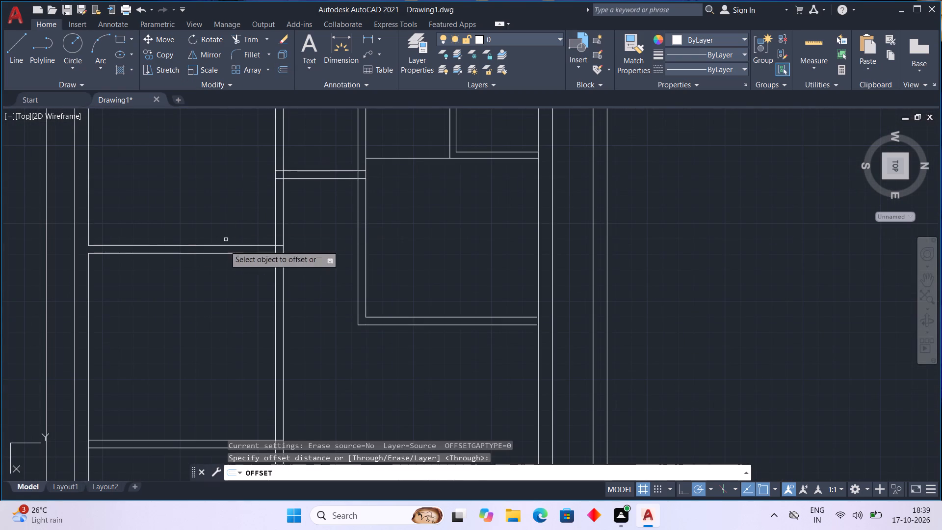
left_click(186, 253)
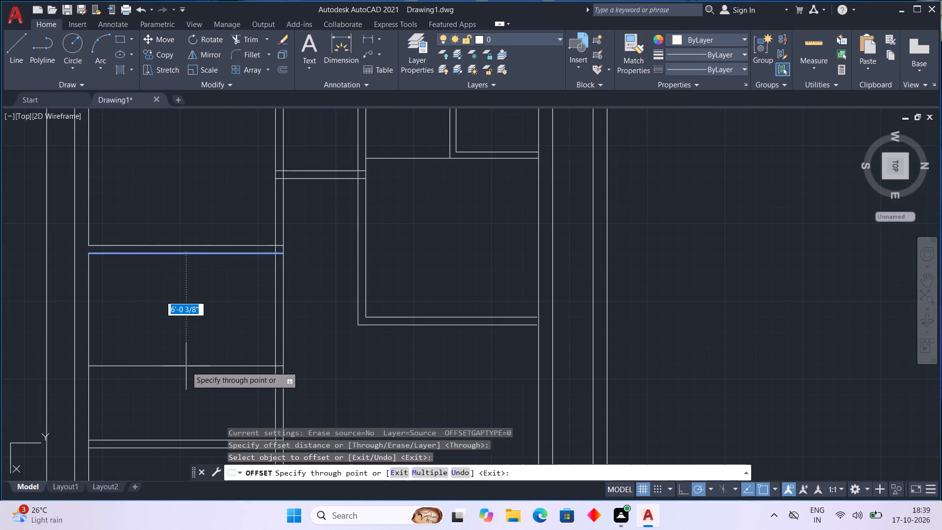
type("9'")
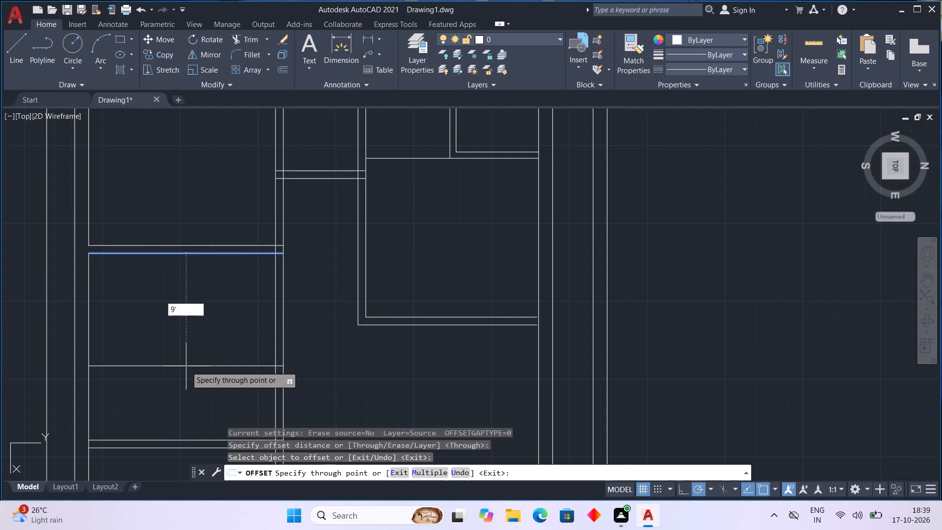
key("9")
key("shift+quotedbl")
key("BackSpace")
key("BackSpace")
key("BackSpace")
key("BackSpace")
type("6'9\"")
key("Return")
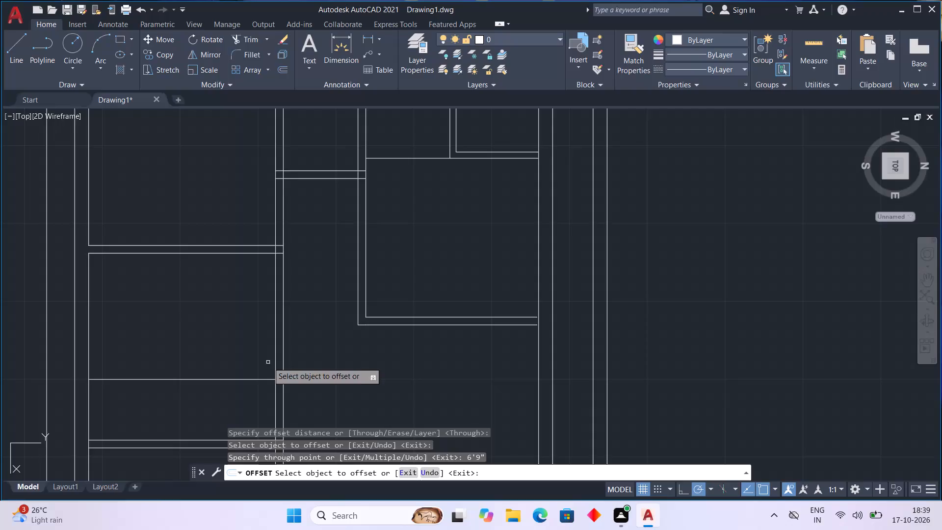
middle_click_drag(272, 362, 259, 297)
middle_click_drag(226, 335, 224, 287)
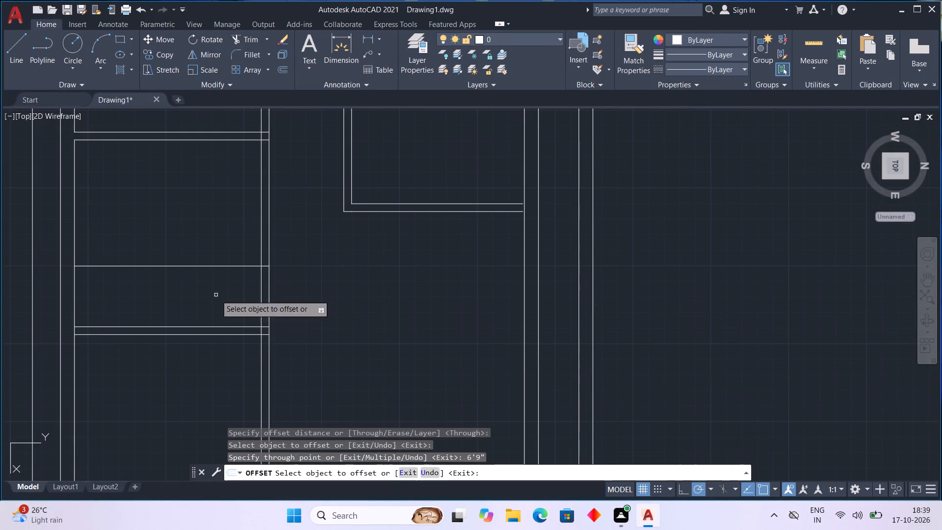
middle_click_drag(211, 299, 211, 272)
key("Escape")
Trim away the two lines of the old partition just east of the new 6'9" offset line, within the southern room.
left_click(170, 290)
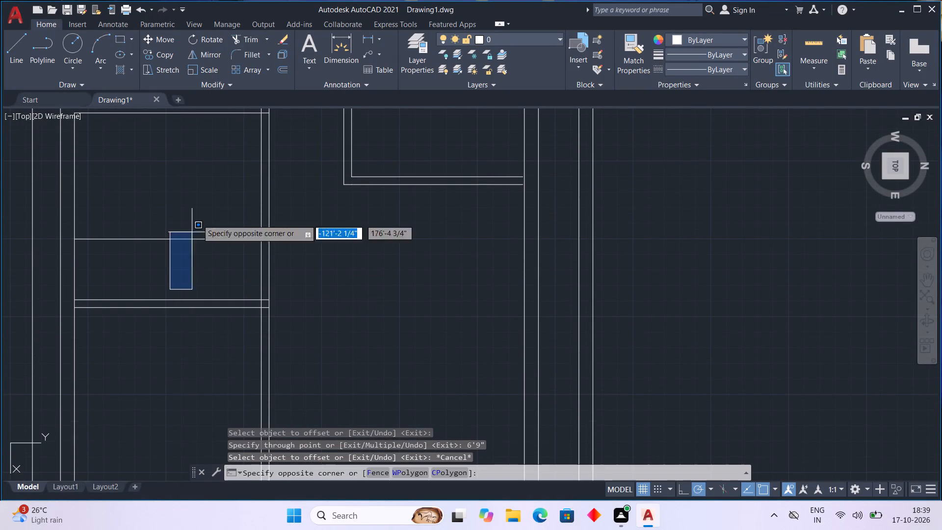
key("Escape")
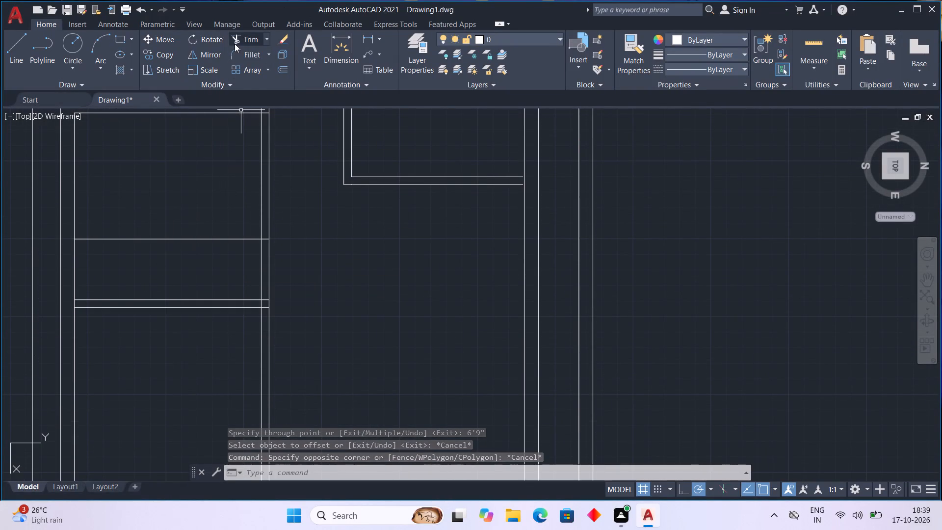
left_click(235, 39)
left_click_drag(187, 283, 198, 370)
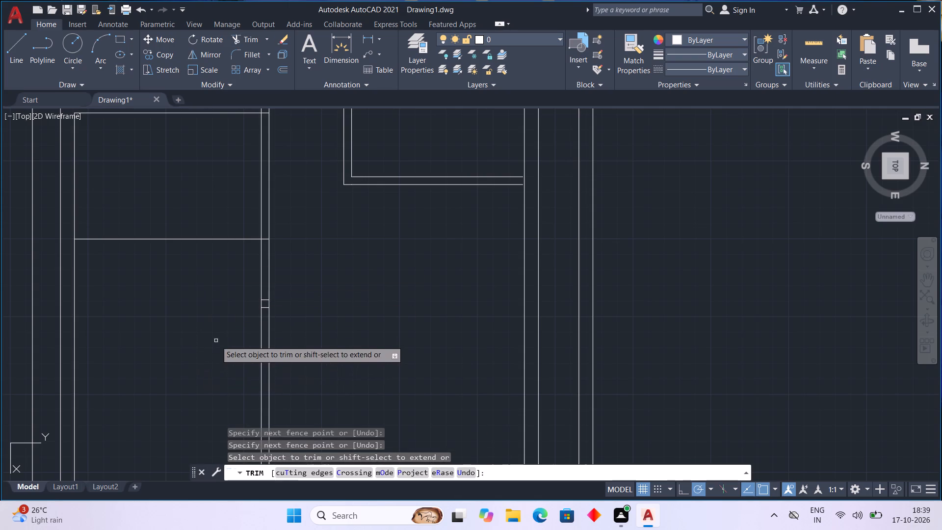
key("Escape")
Offset the new north-south line 5" east to form the partition's east face.
left_click(284, 63)
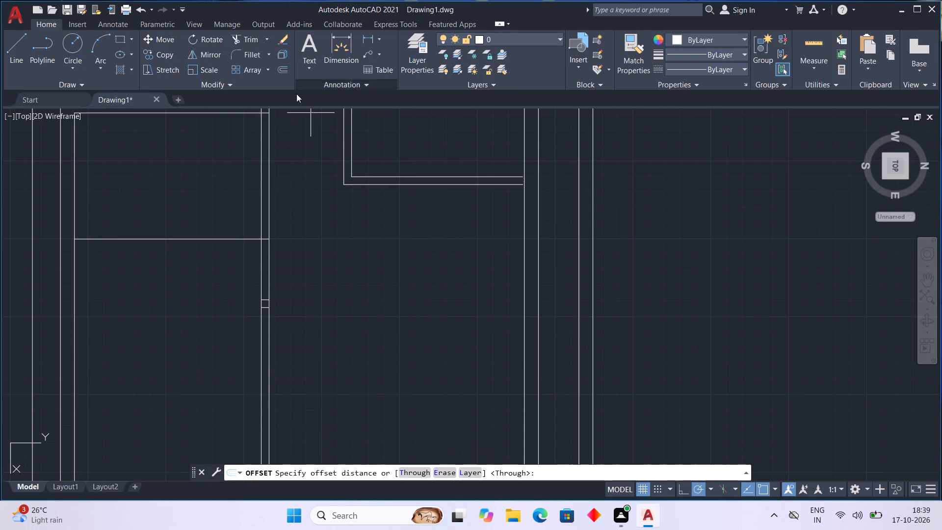
key("space")
left_click_drag(222, 238, 223, 242)
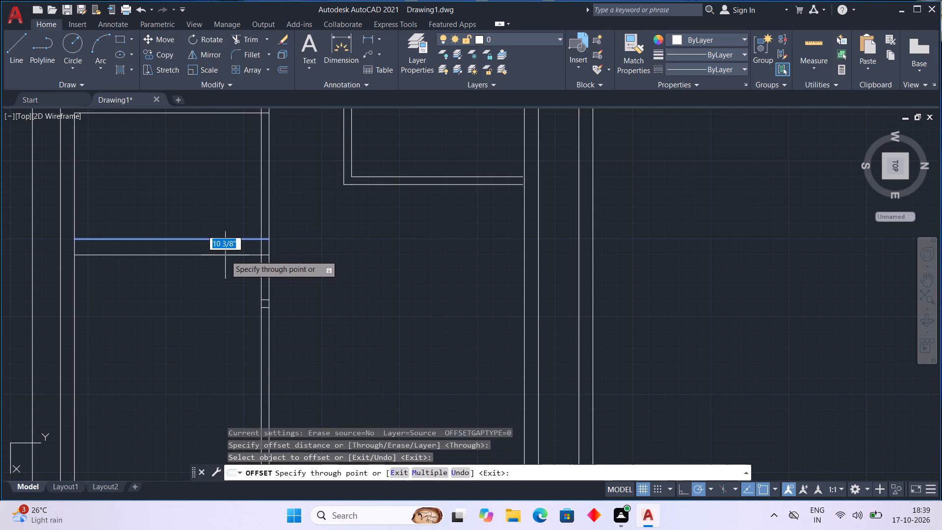
key("5")
key("Return")
middle_click_drag(184, 315, 200, 282)
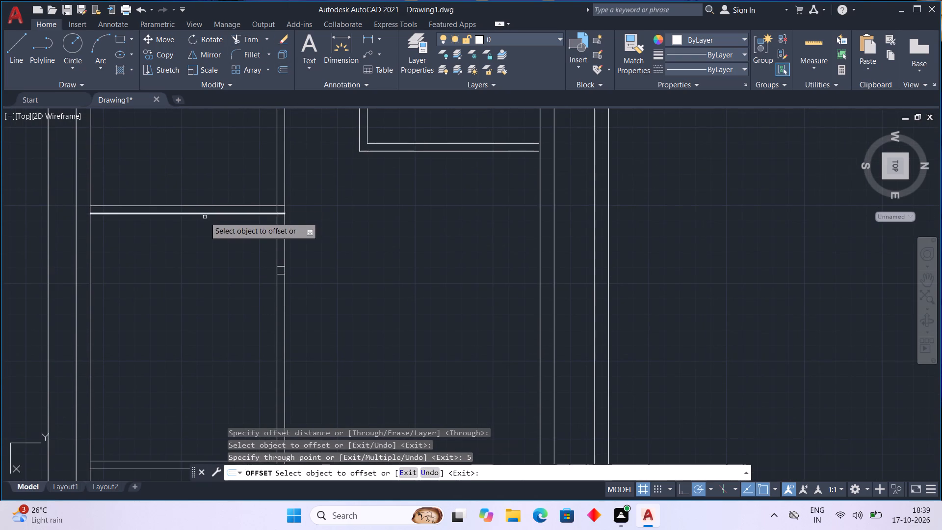
Add another 5" partition by offsetting the new partition's east face 10' east, and that line a further 5".
left_click(206, 213)
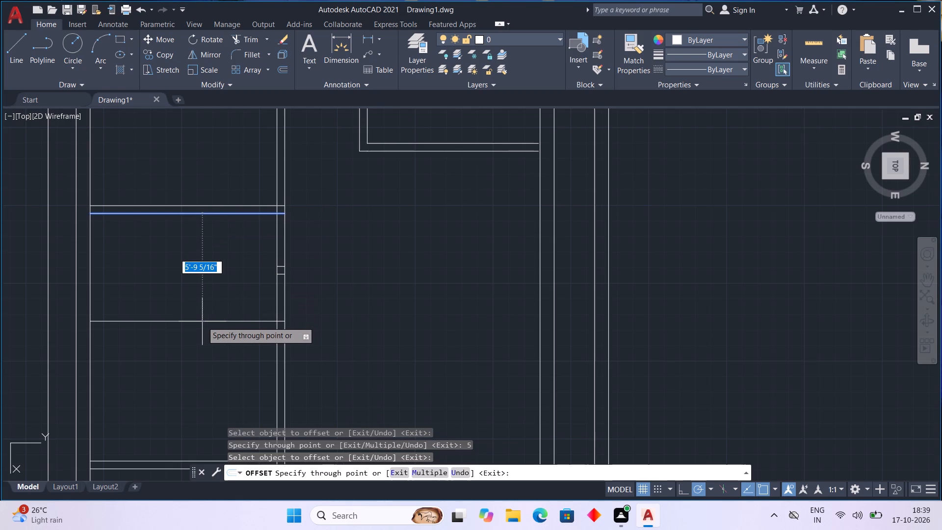
type("10'")
key("Return")
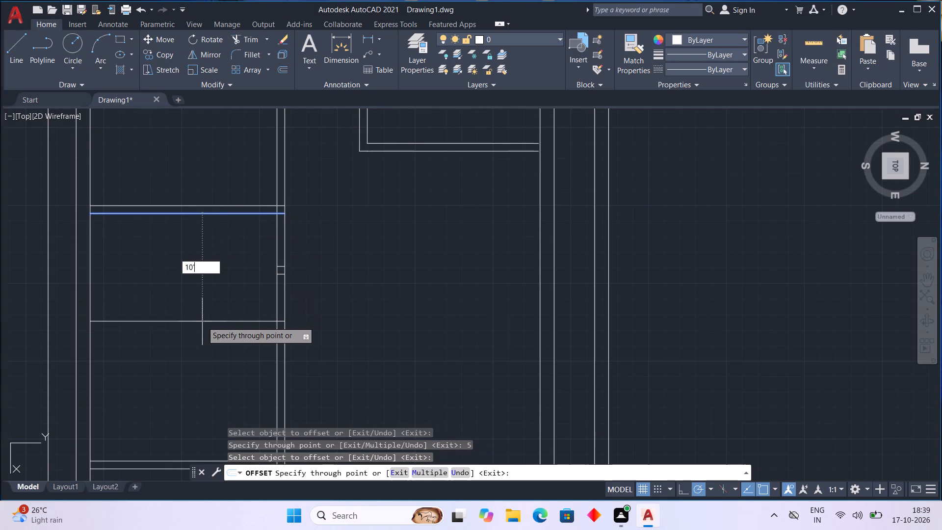
middle_click_drag(262, 350, 278, 164)
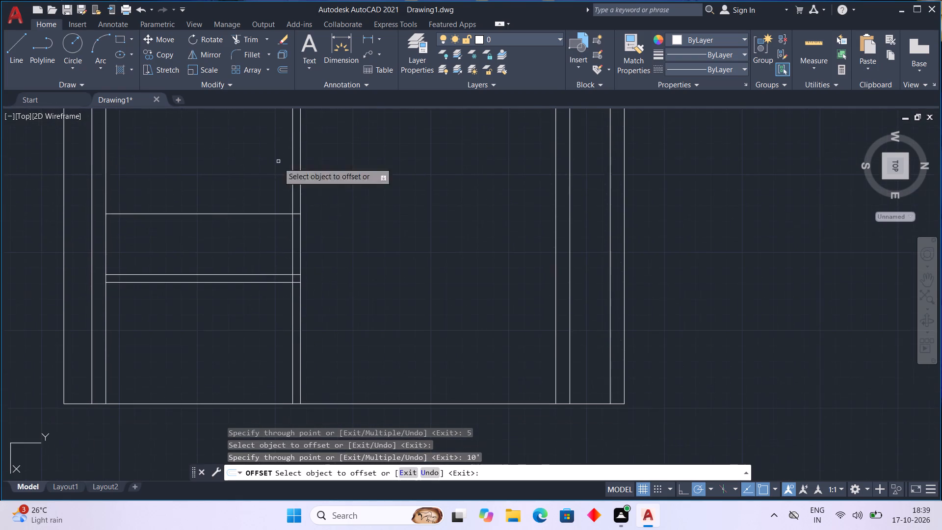
left_click(202, 213)
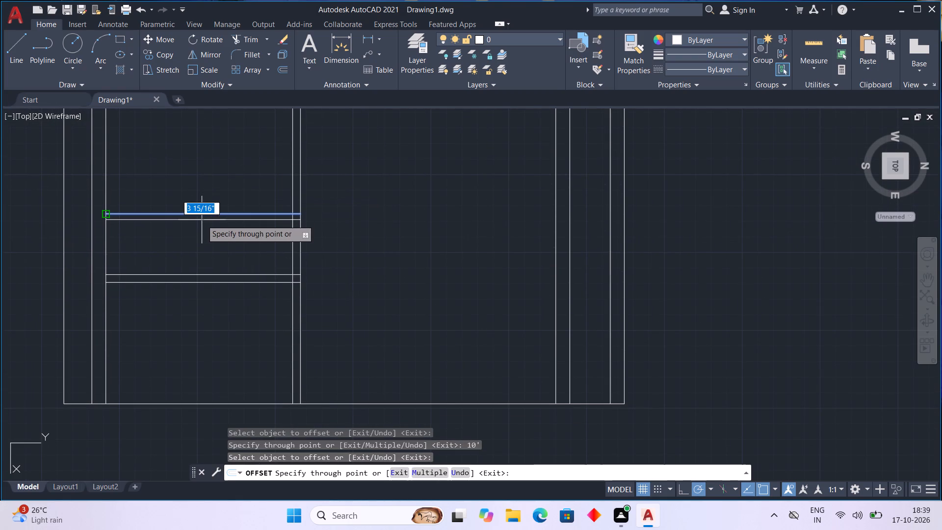
key("5")
key("Return")
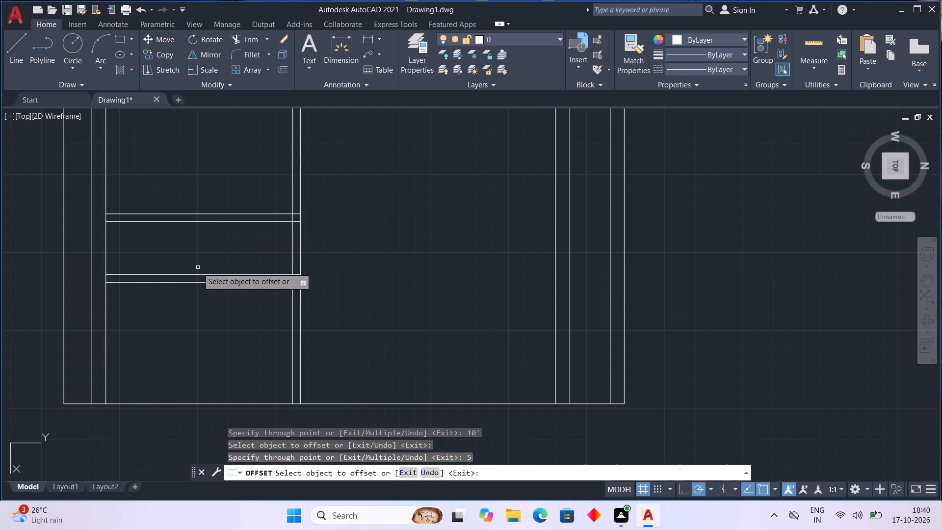
Trim away the old easternmost partition's two lines, including their stubs inside the east-west partition.
middle_click_drag(203, 268, 207, 286)
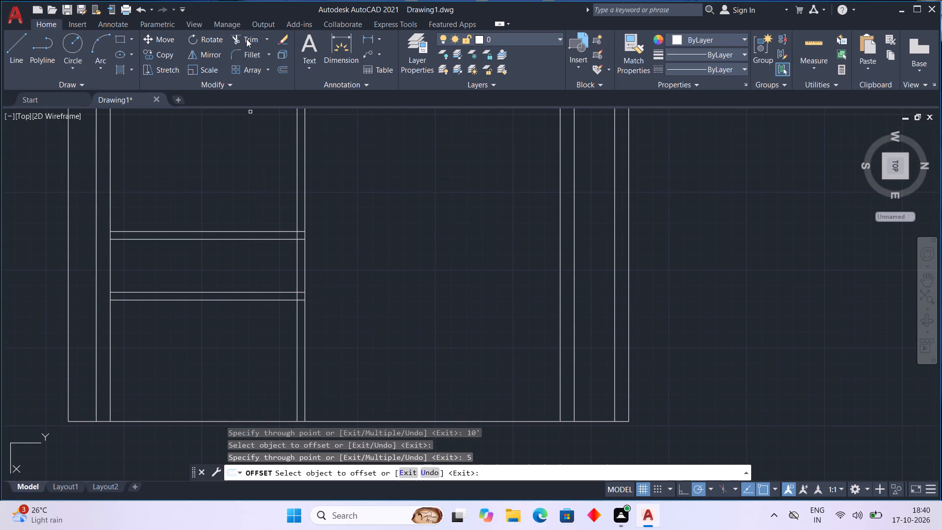
left_click(234, 36)
left_click_drag(184, 280, 190, 334)
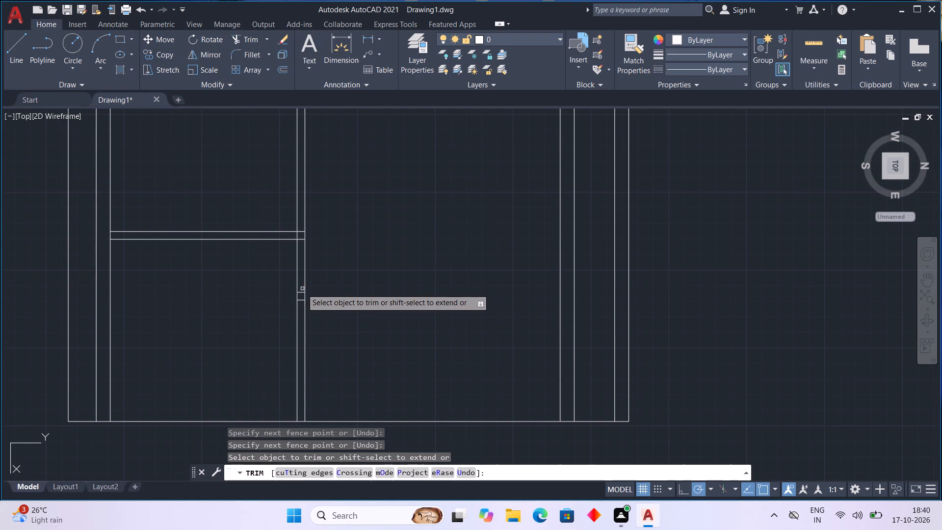
left_click_drag(302, 289, 302, 305)
key("Escape")
Offset the east face of the easternmost southern partition 6' to the east.
middle_click_drag(204, 289, 212, 290)
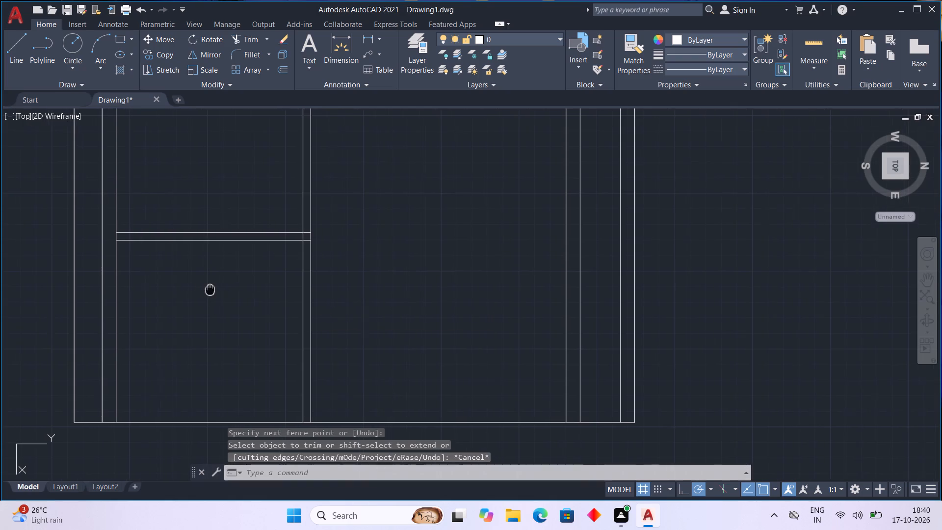
middle_click_drag(212, 290, 223, 289)
middle_click_drag(223, 288, 226, 268)
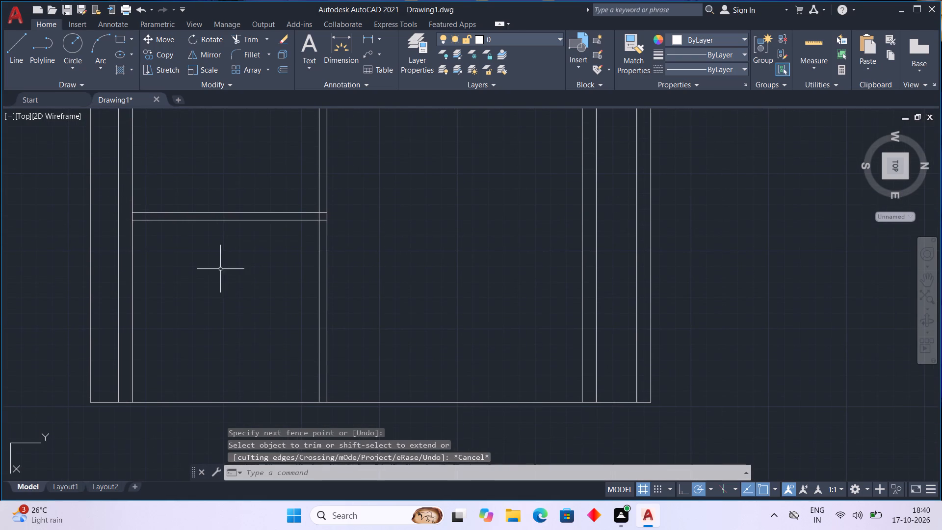
left_click(280, 67)
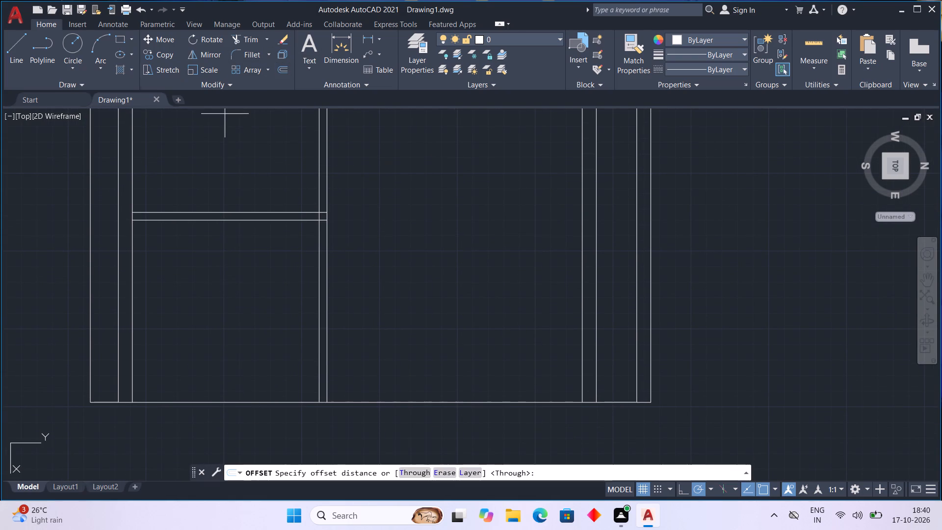
key("space")
left_click(245, 221)
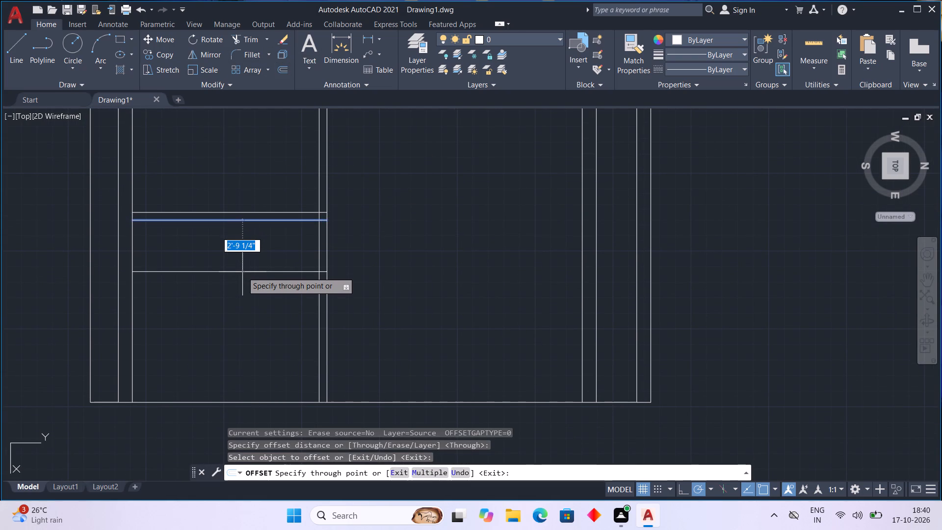
type("6'")
key("Return")
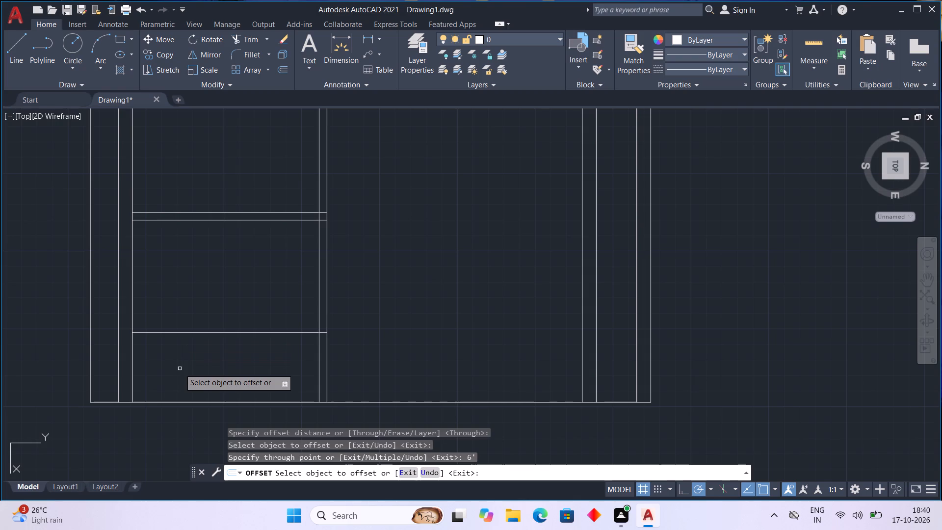
key("space")
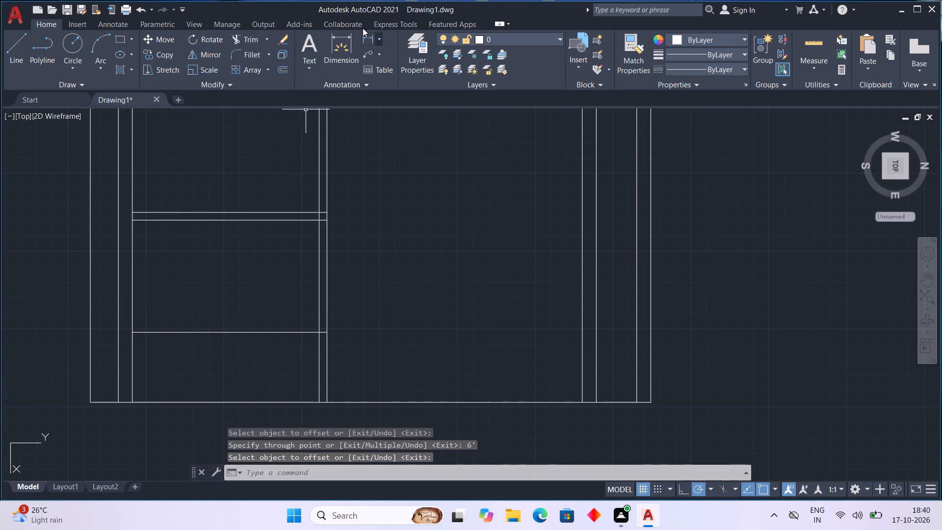
Measure from the new offset line to the outline's east edge along the south wall's inner face, without placing a dimension.
left_click(335, 38)
key("space")
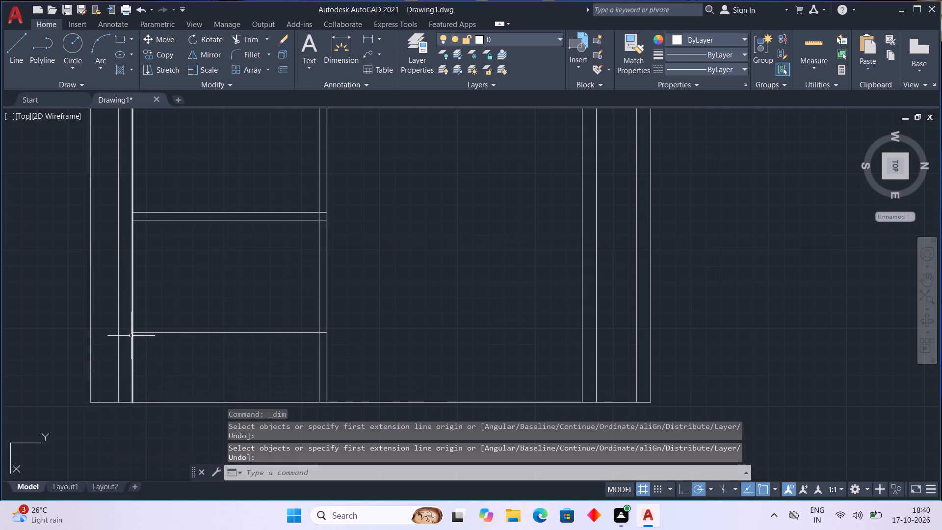
key("space")
left_click(136, 334)
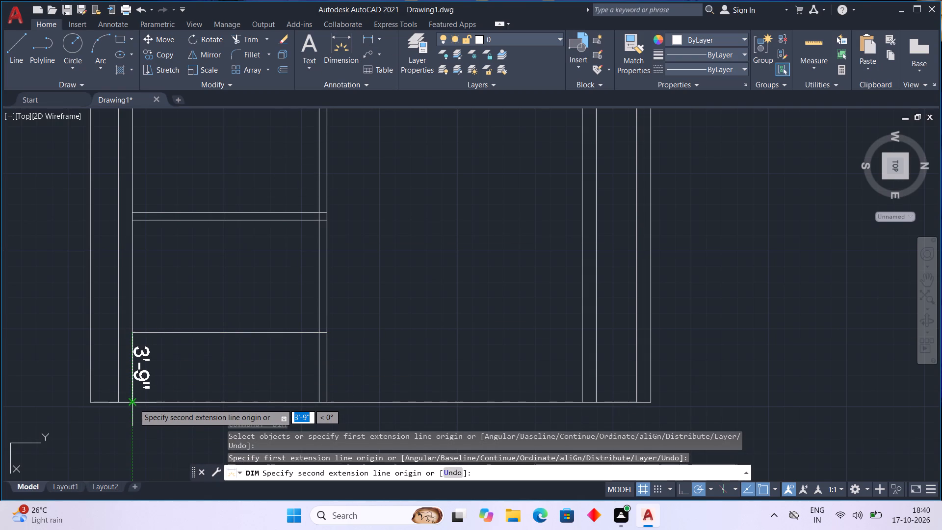
key("Escape")
Examine the respaced southern rooms and their partitions from the east edge westward.
scroll(217, 397, "down", 1)
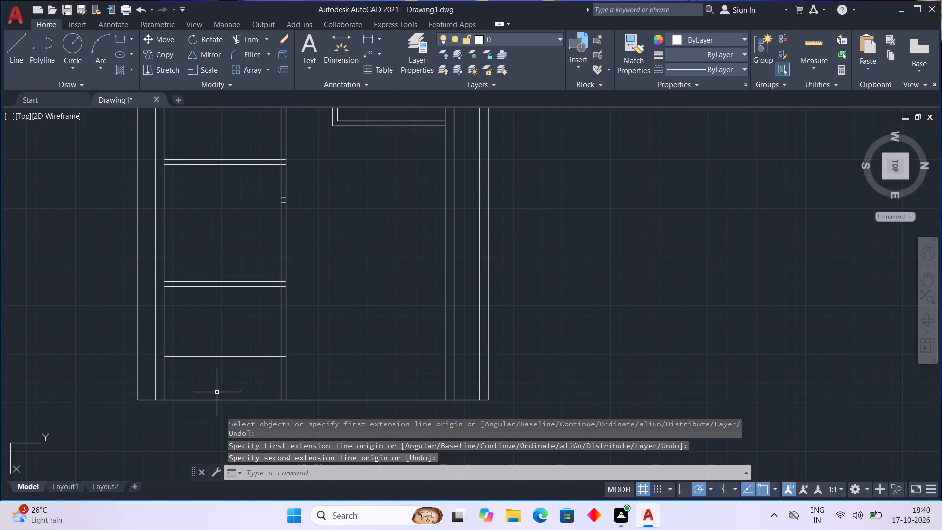
middle_click_drag(217, 390, 190, 417)
middle_click_drag(198, 322, 165, 408)
middle_click_drag(176, 371, 180, 316)
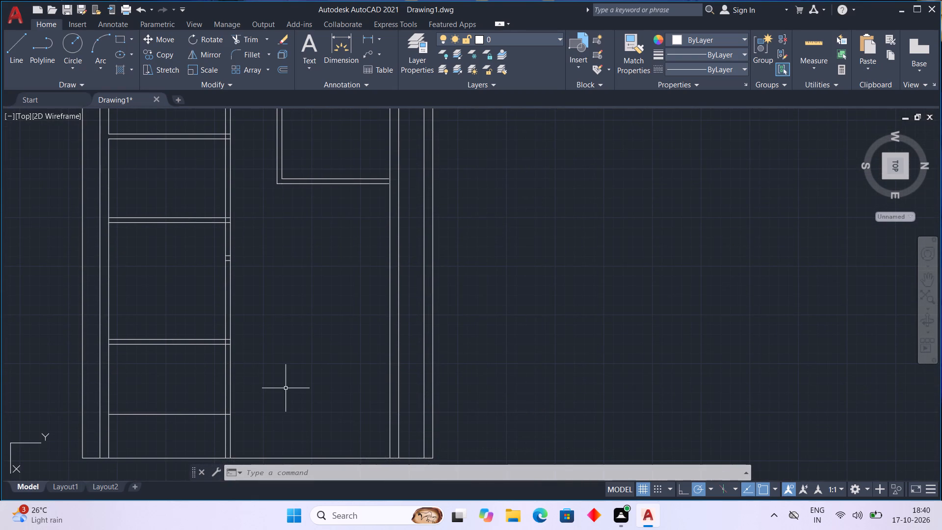
middle_click_drag(292, 356, 292, 356)
middle_click_drag(292, 356, 291, 451)
middle_click_drag(314, 345, 316, 422)
middle_click_drag(279, 388, 300, 274)
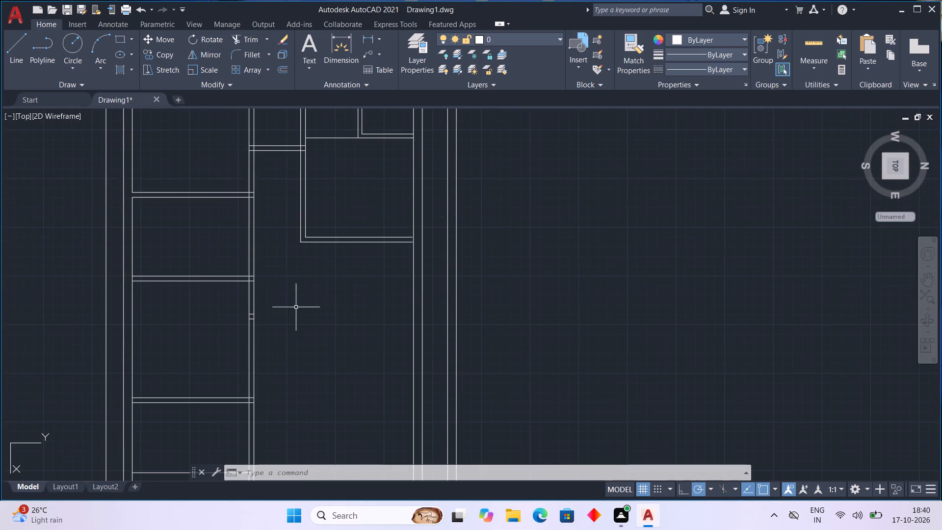
middle_click_drag(295, 308, 294, 209)
middle_click_drag(206, 254, 200, 345)
Trim the leftover stubs of the first removed partition inside the east-west partition.
scroll(206, 324, "up", 1)
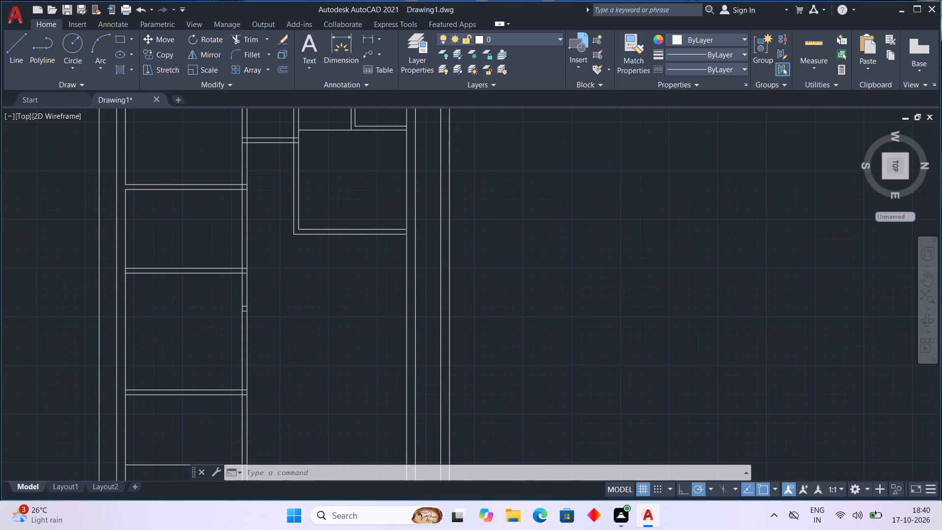
middle_click_drag(207, 323, 189, 392)
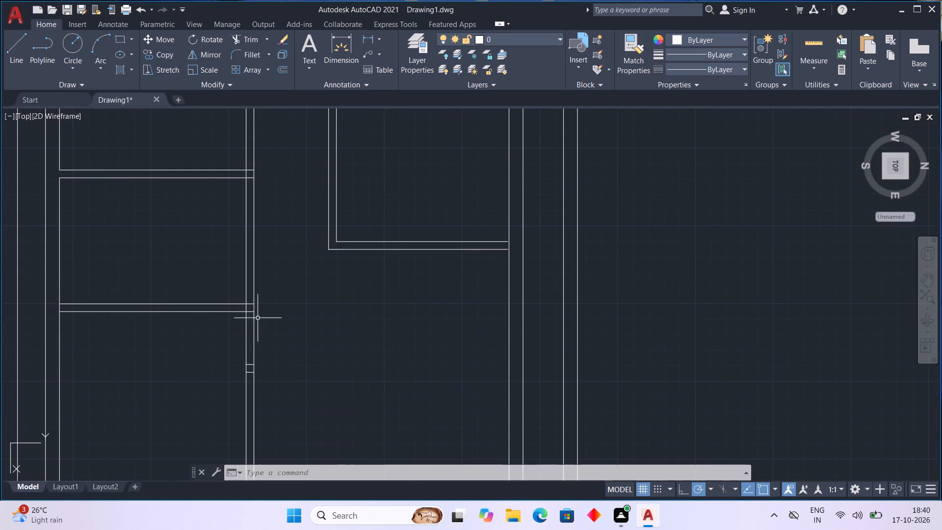
middle_click_drag(276, 246, 267, 299)
middle_click_drag(271, 328, 281, 200)
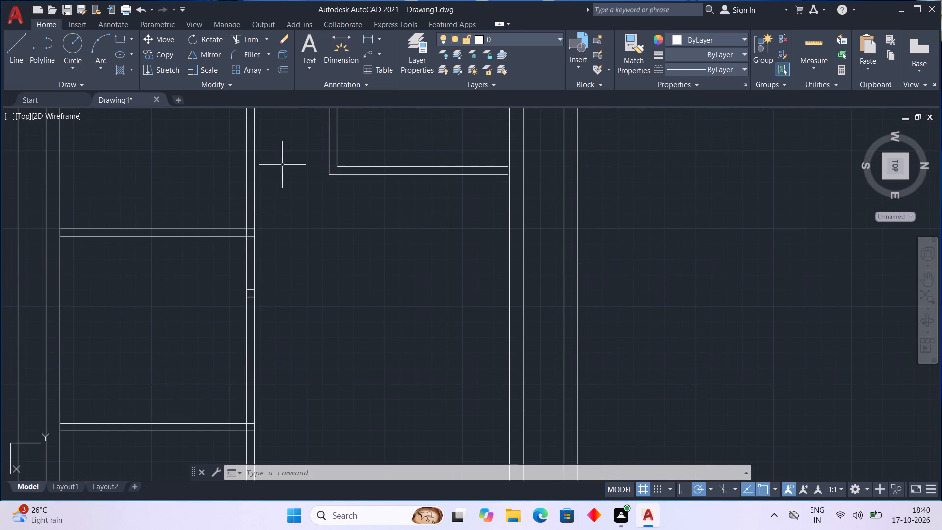
left_click(236, 37)
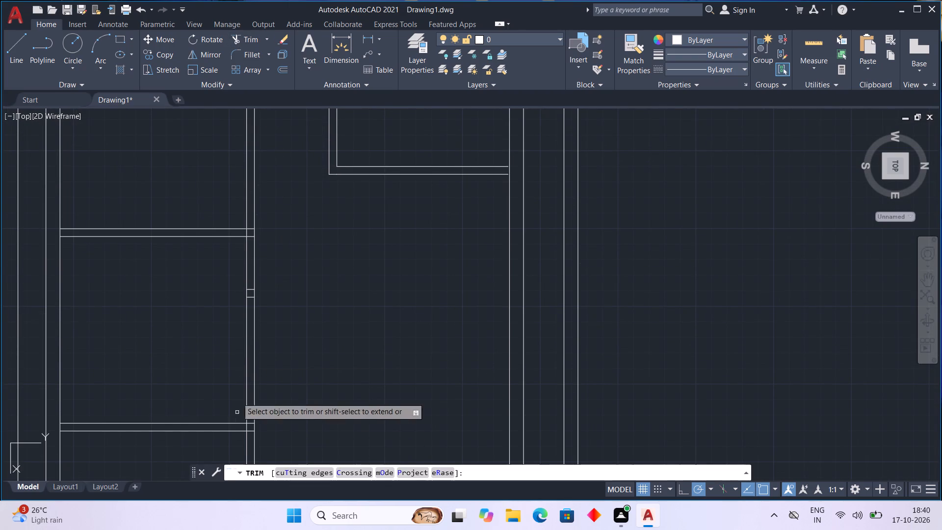
left_click_drag(250, 286, 252, 300)
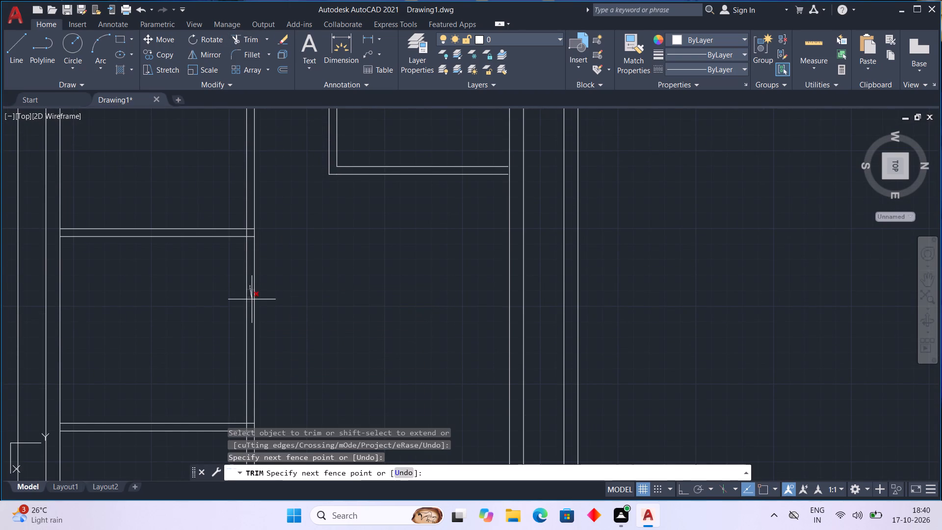
left_click_drag(252, 300, 252, 303)
Examine the junctions of the southern partitions with the east-west partition and the adjoining northern rooms.
middle_click_drag(170, 389, 174, 345)
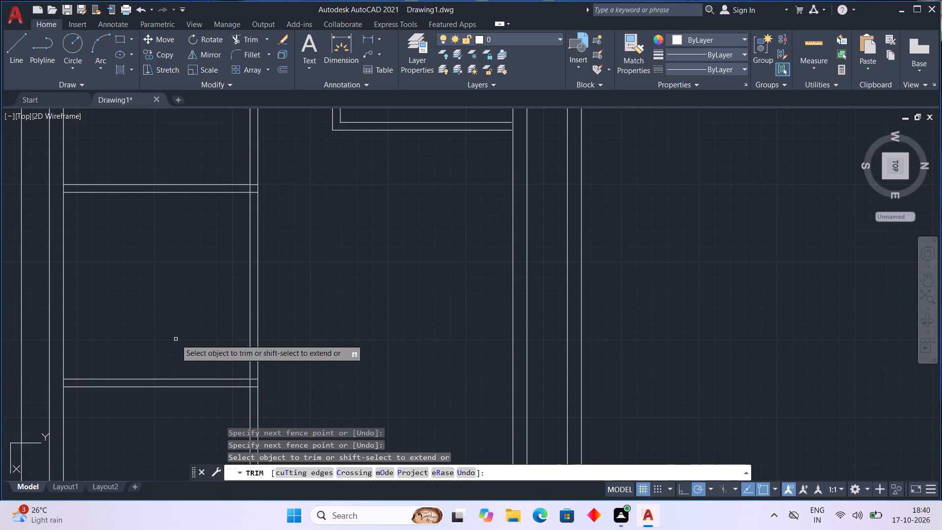
middle_click_drag(176, 339, 160, 420)
scroll(173, 387, "down", 1)
middle_click_drag(177, 352, 178, 378)
middle_click_drag(172, 381, 172, 398)
scroll(237, 363, "up", 1)
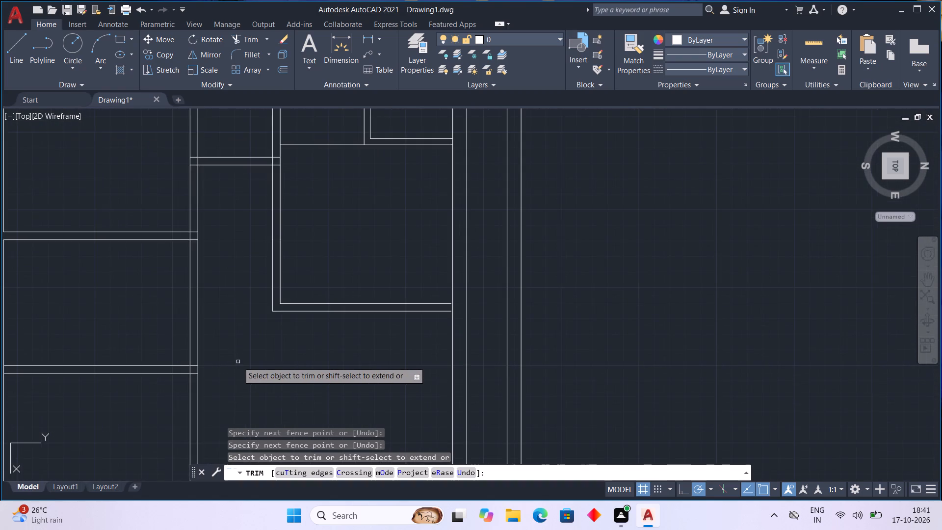
middle_click_drag(238, 361, 379, 364)
key("Escape")
middle_click_drag(243, 337, 194, 271)
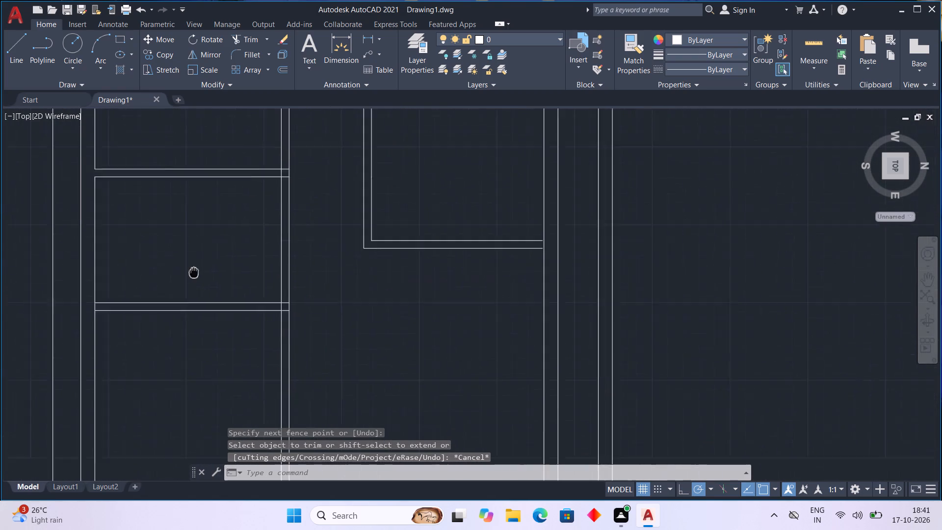
middle_click_drag(194, 271, 180, 252)
middle_click_drag(177, 247, 219, 275)
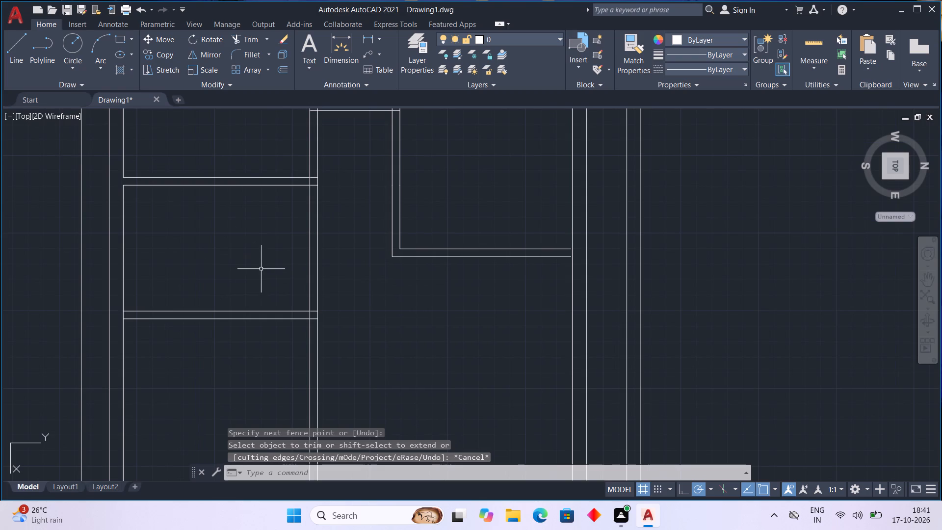
middle_click_drag(263, 266, 227, 324)
middle_click_drag(301, 203, 292, 238)
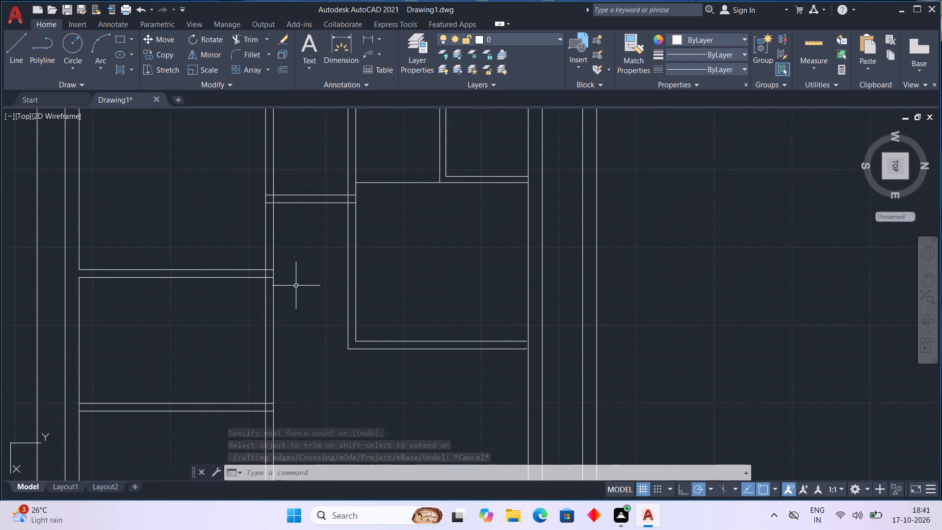
Offset the east face of the short cross partition in the middle strip eastward by about 3'-0 11/16".
scroll(296, 286, "up", 1)
middle_click_drag(297, 257, 289, 317)
middle_click_drag(287, 293, 237, 277)
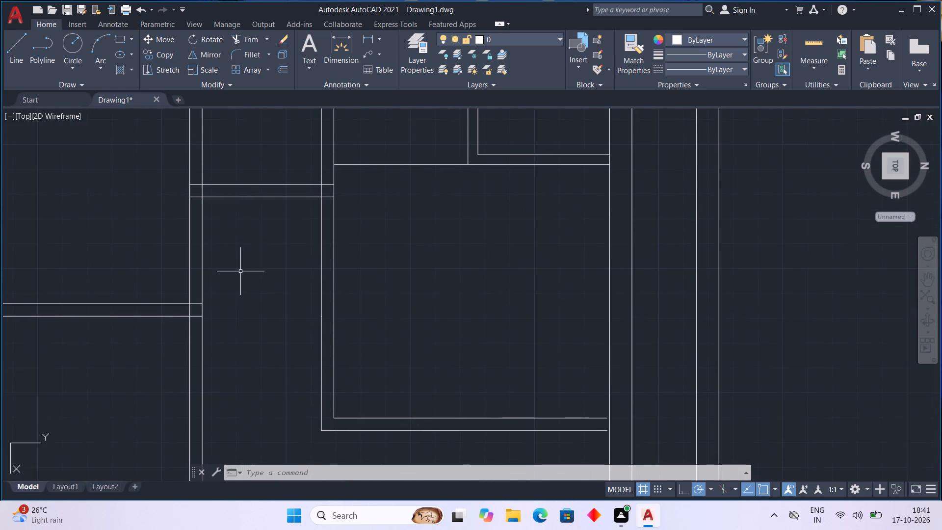
key("Escape")
left_click(278, 72)
key("space")
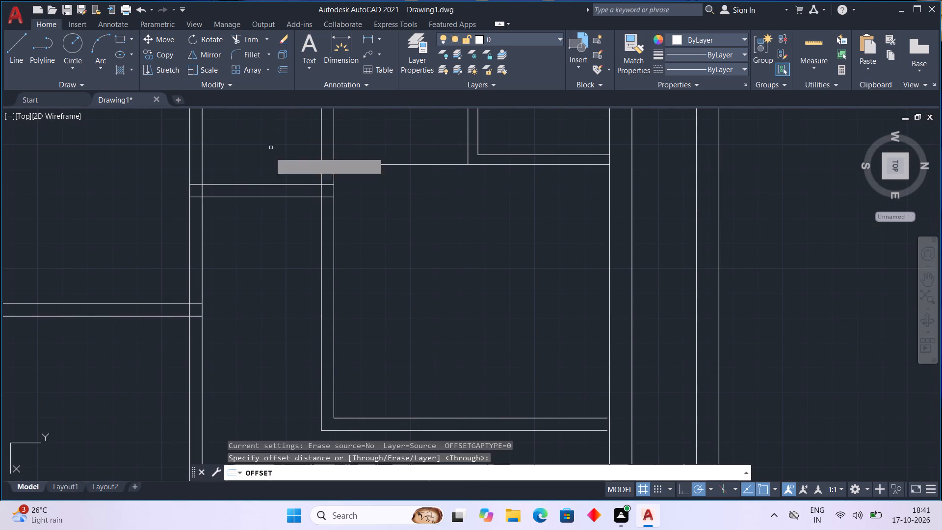
left_click(249, 197)
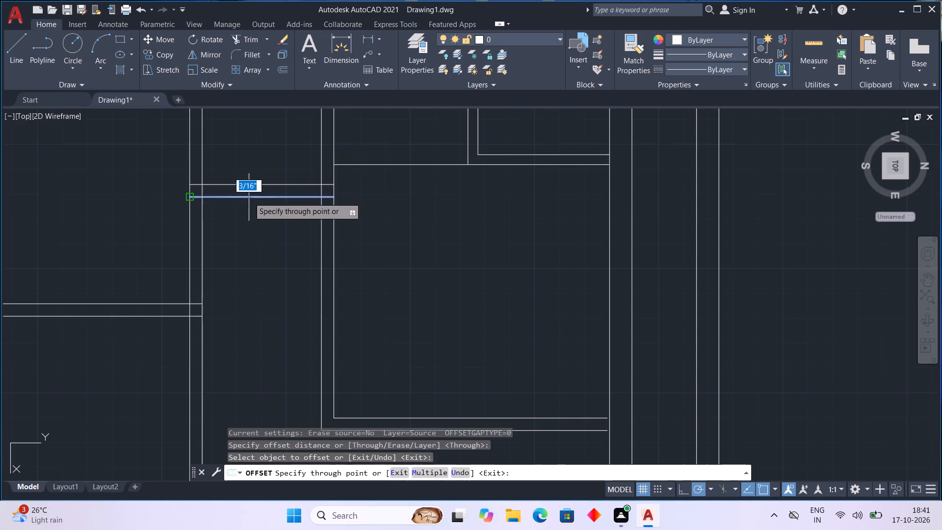
left_click(259, 288)
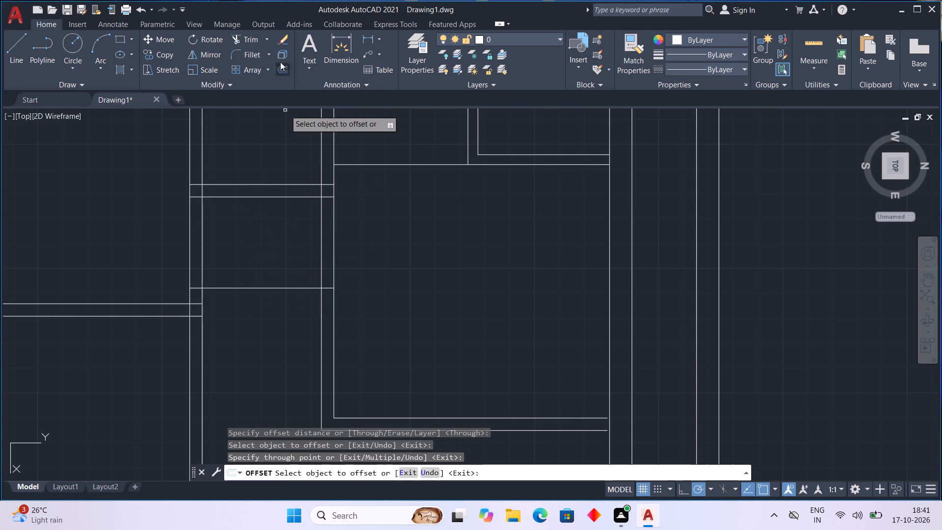
Trim the face lines crossing the southern east-west partition where the southern-room partition and the middle-strip cross partition meet it.
left_click(232, 37)
left_click_drag(195, 299, 198, 313)
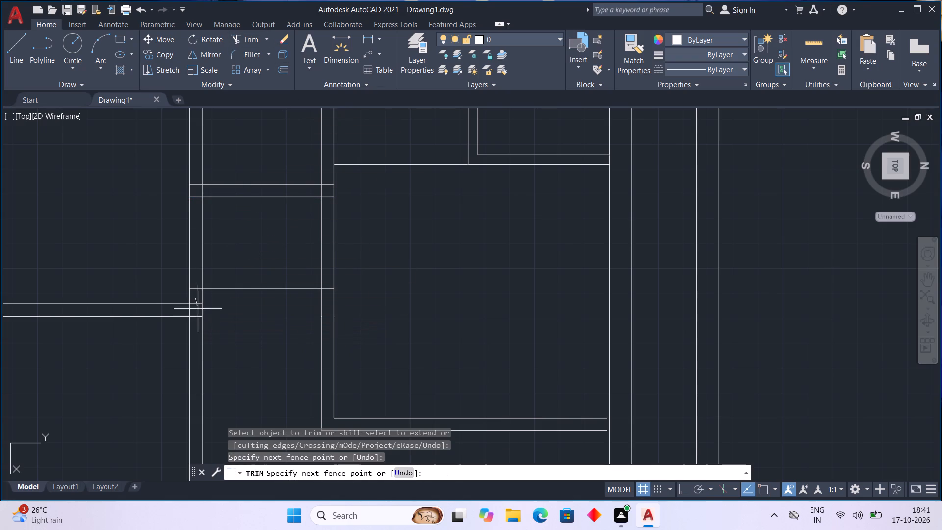
left_click_drag(198, 313, 187, 313)
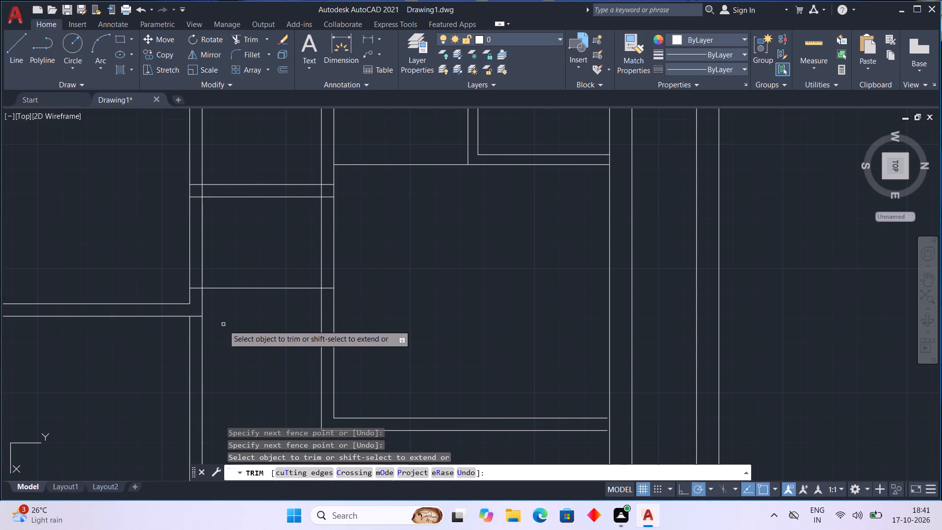
middle_click_drag(223, 325, 181, 379)
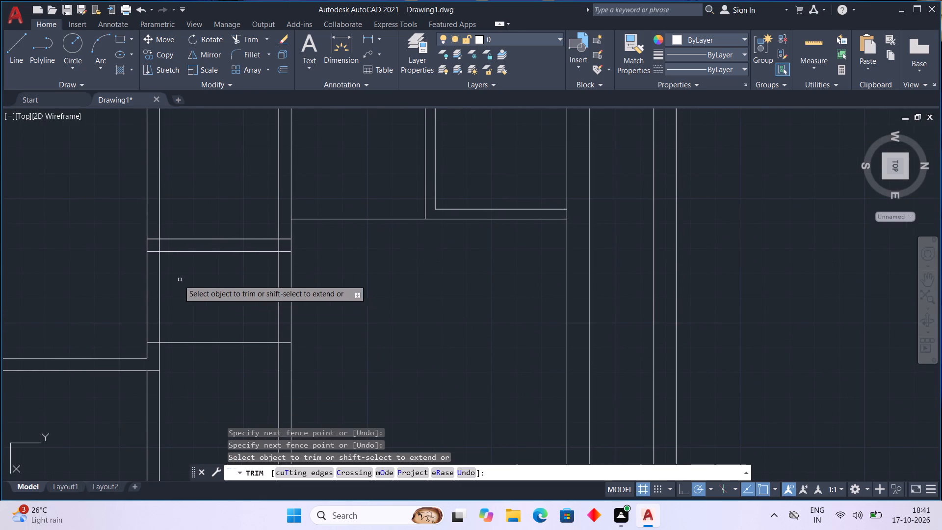
left_click_drag(153, 236, 165, 251)
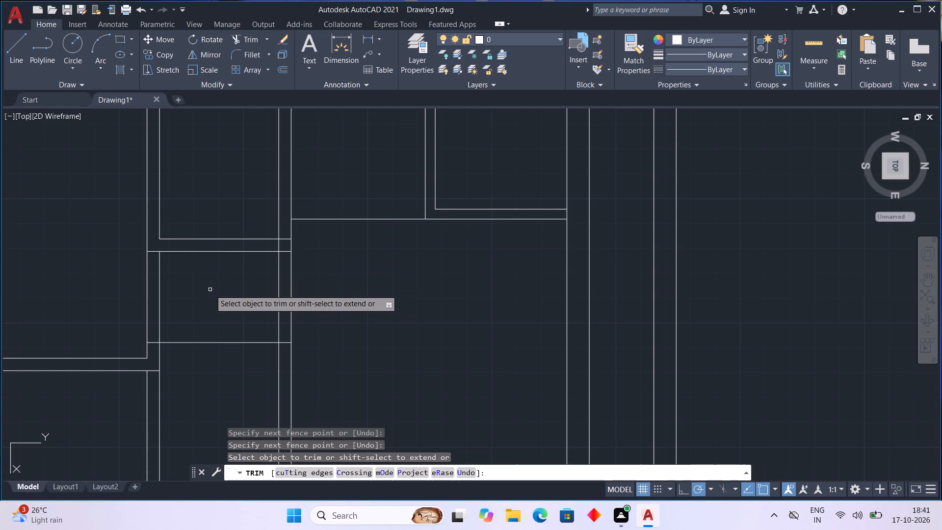
middle_click_drag(209, 289, 127, 287)
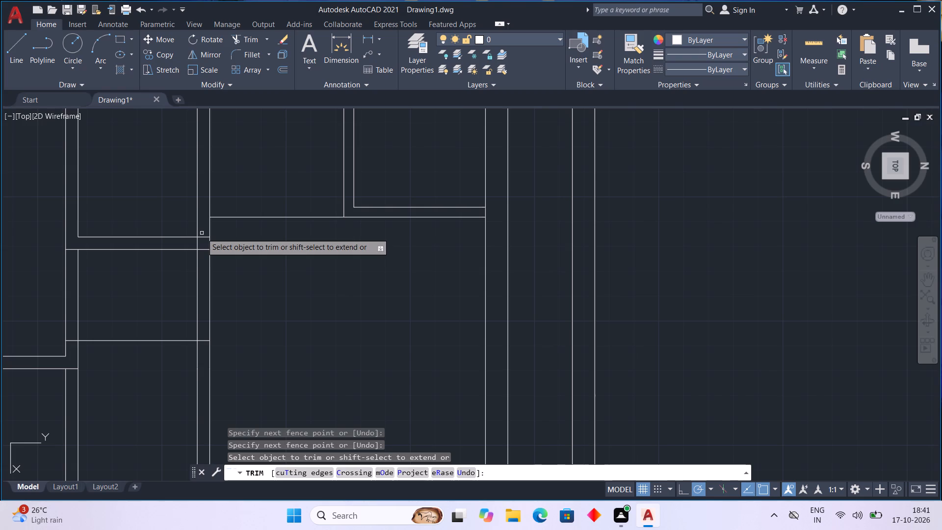
middle_click_drag(202, 233, 209, 275)
key("Escape")
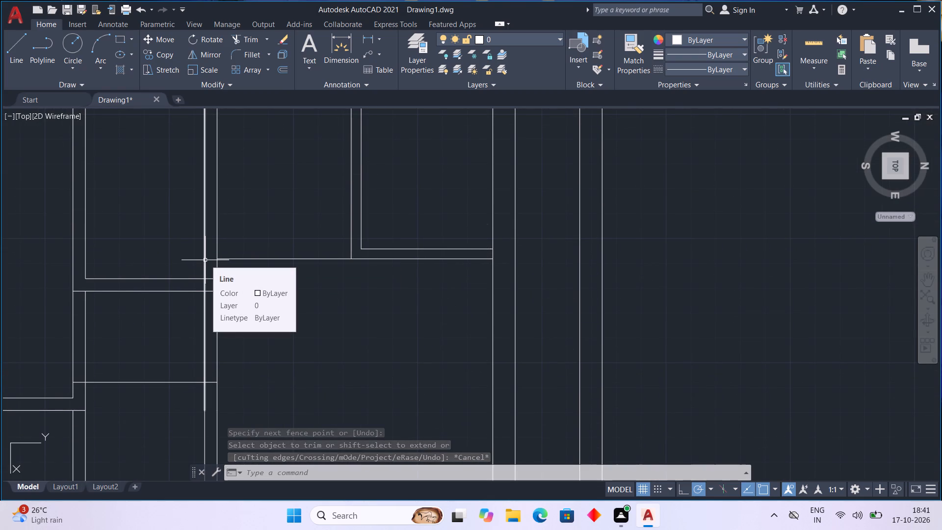
Offset the south face of the northern east-west partition 9" southward into the middle strip.
middle_click_drag(208, 267, 217, 297)
key("Escape")
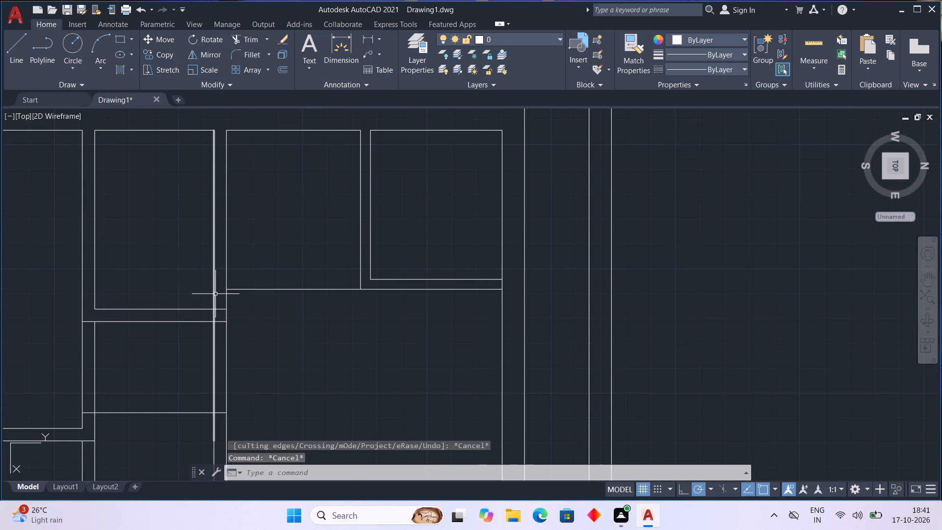
key("Escape")
left_click(215, 304)
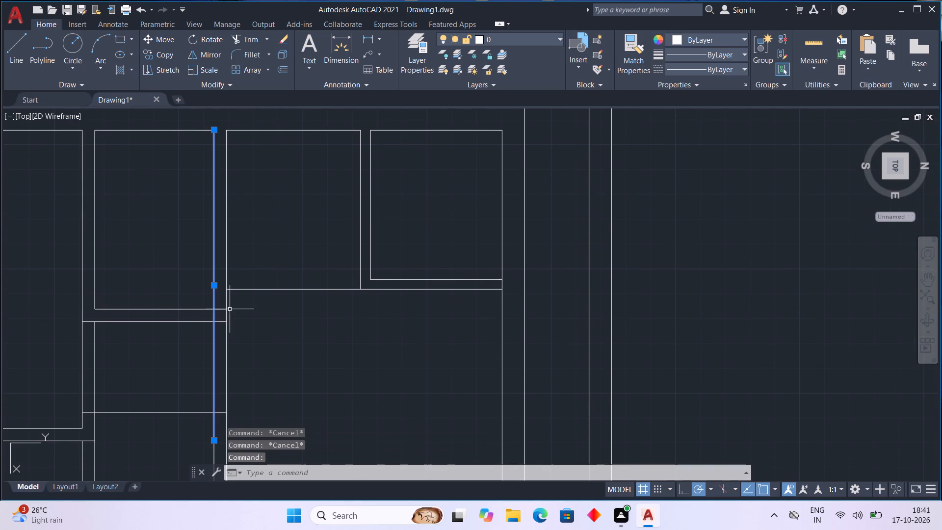
key("Escape")
left_click(282, 68)
key("space")
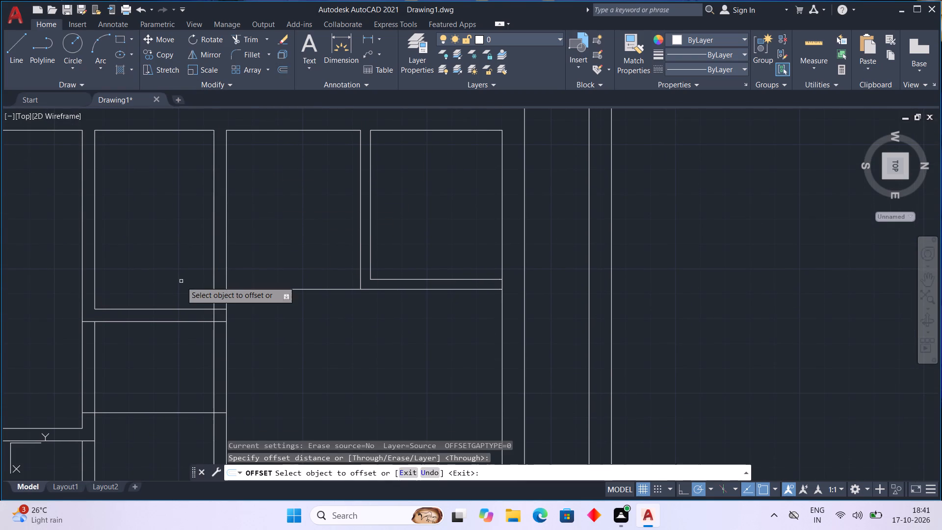
left_click(215, 290)
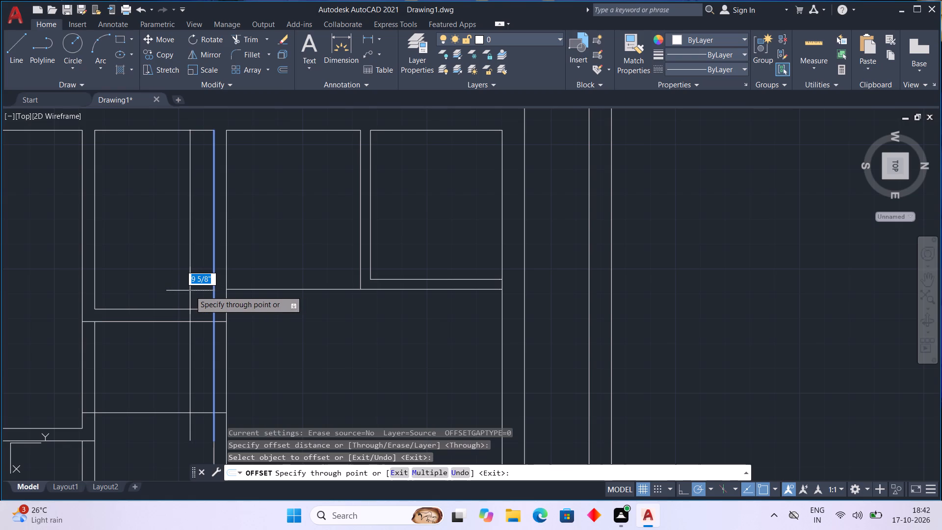
key("9")
key("Return")
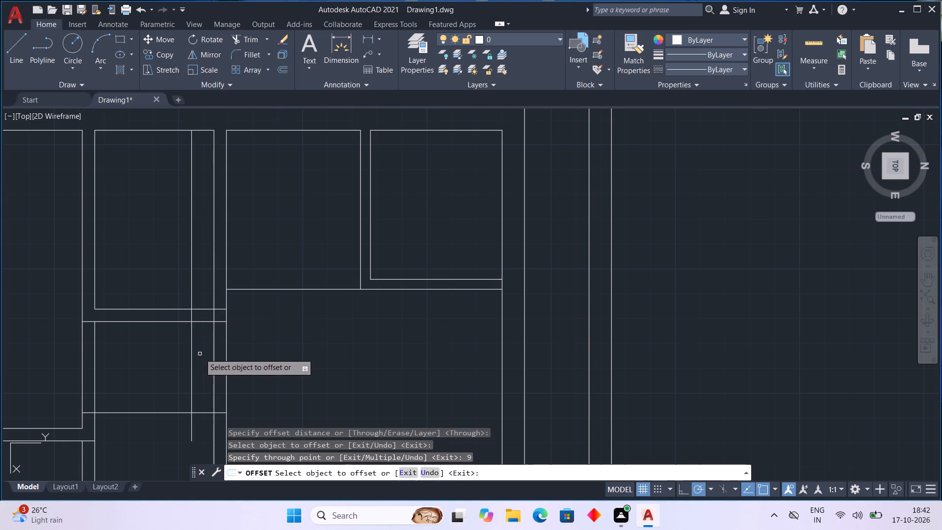
Trim the 9" offset line to leave only its segment between the two faces of the middle-strip cross partition.
left_click(237, 36)
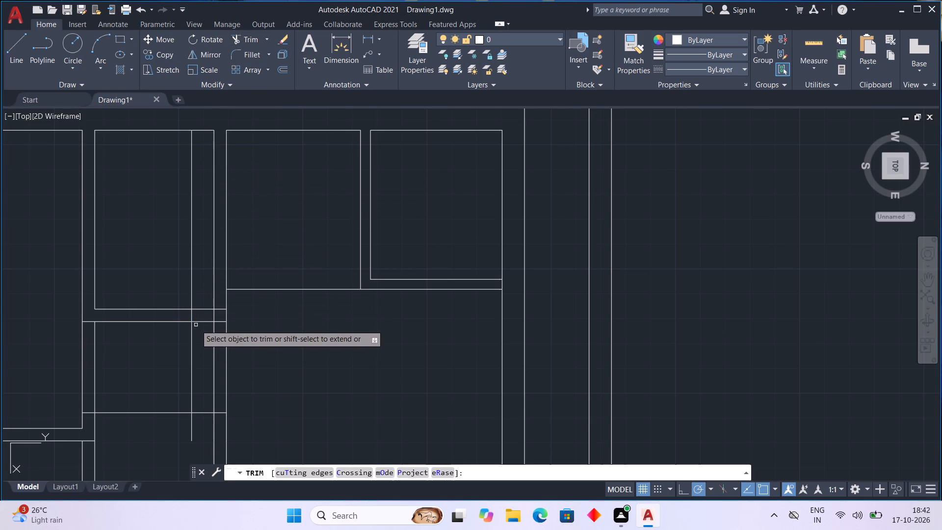
left_click(192, 269)
middle_click_drag(195, 271, 200, 215)
scroll(200, 215, "down", 1)
key("Escape")
left_click(199, 278)
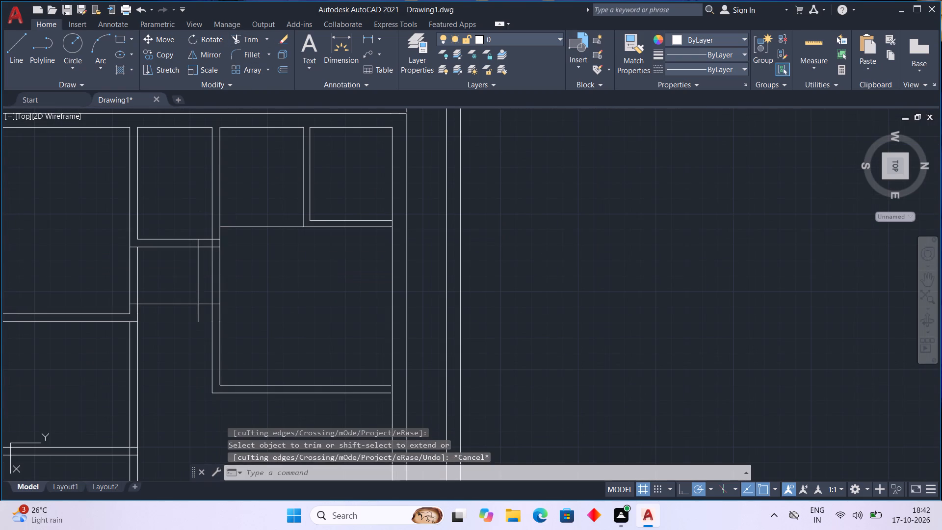
key("Escape")
scroll(199, 277, "up", 2)
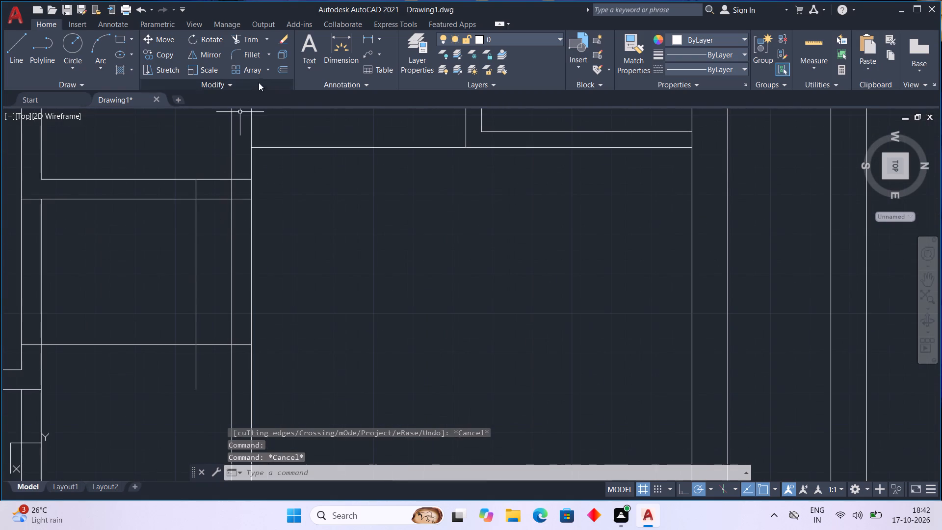
left_click(236, 38)
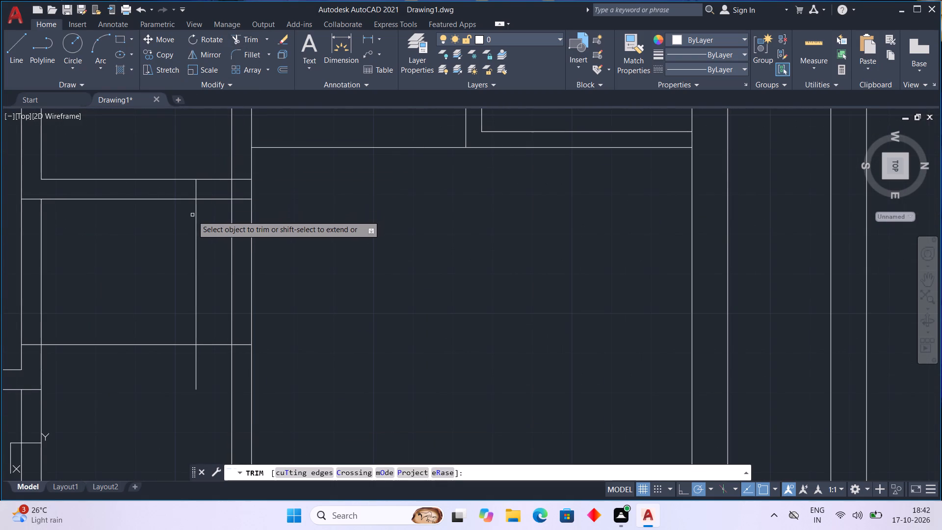
left_click(195, 220)
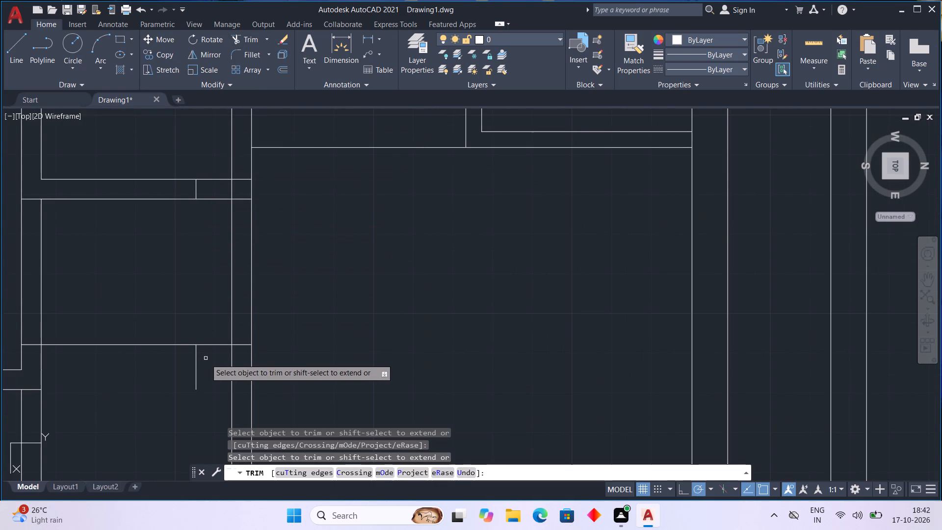
left_click(196, 364)
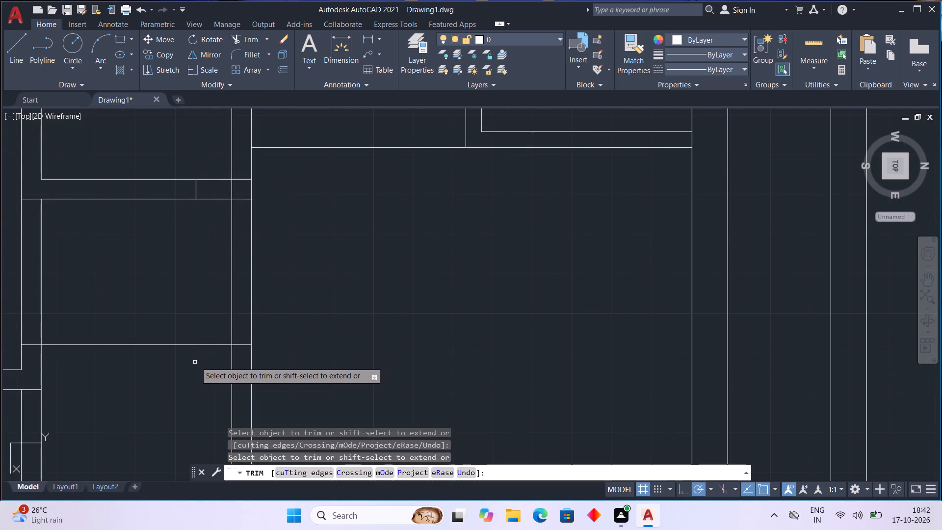
Trim the span of the new line crossing the middle strip, keeping its short segments inside both east-west partitions.
scroll(195, 361, "down", 1)
middle_click_drag(195, 361, 185, 372)
middle_click_drag(176, 367, 179, 318)
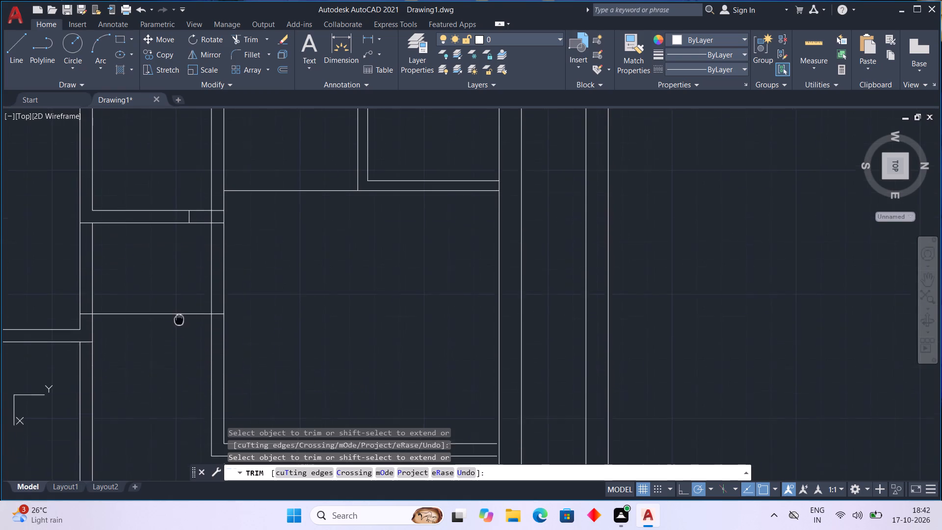
middle_click_drag(179, 318, 179, 308)
left_click_drag(157, 276, 162, 327)
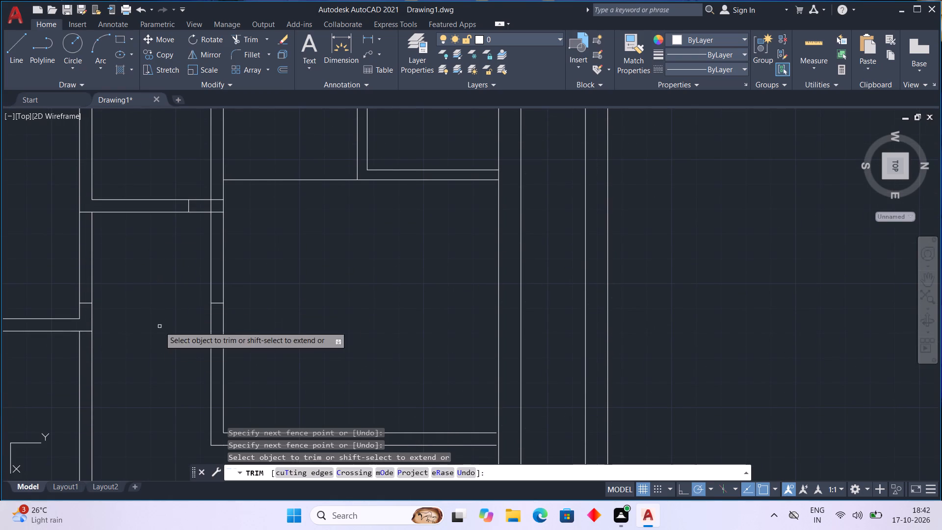
Trim the line segments crossing the junction of the middle-strip cross partition with the northern east-west partition.
middle_click_drag(135, 272, 193, 287)
middle_click_drag(193, 287, 190, 273)
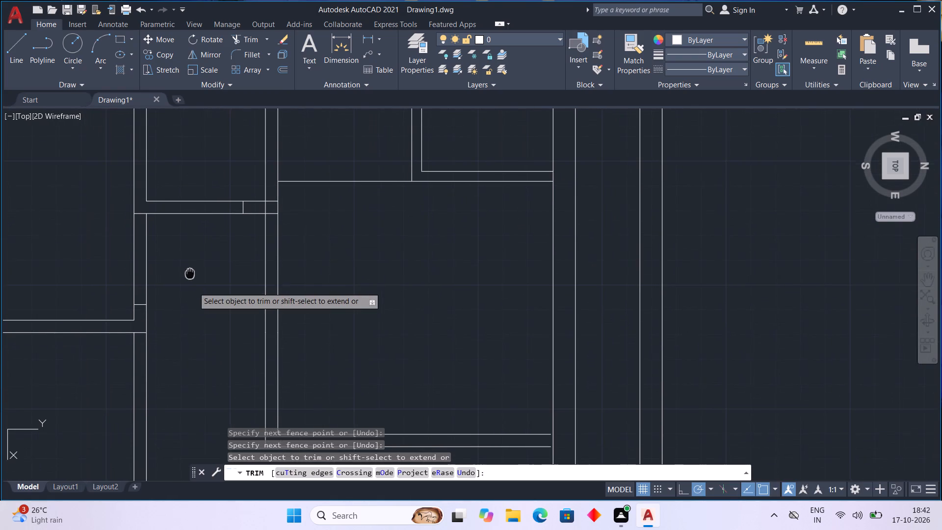
middle_click_drag(190, 273, 189, 272)
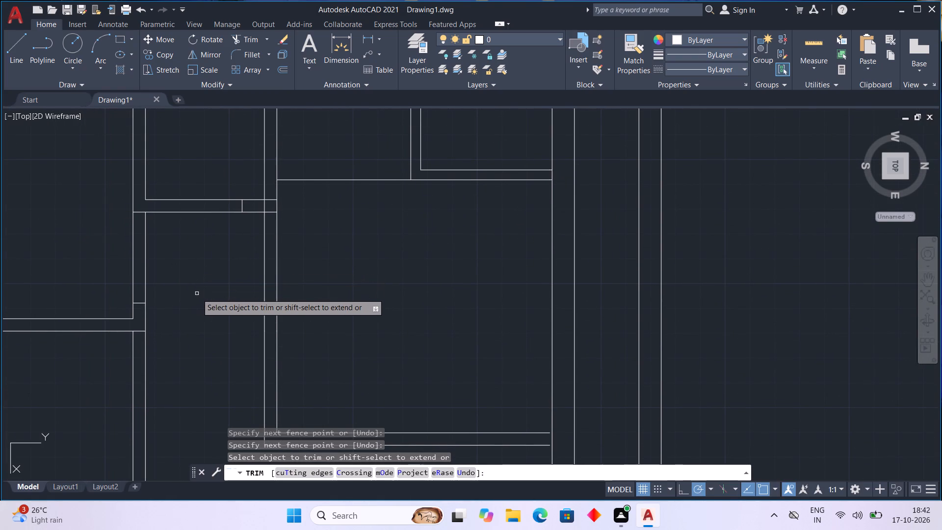
middle_click_drag(197, 300, 194, 278)
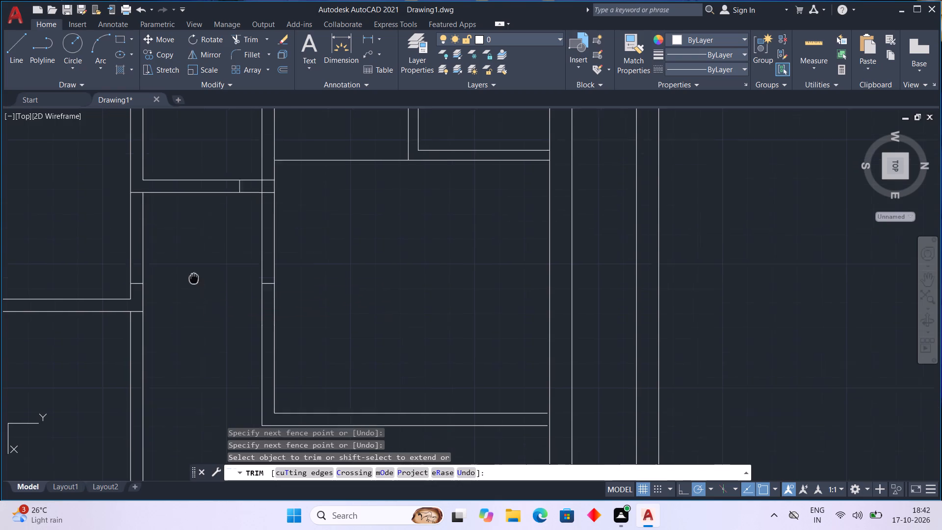
middle_click_drag(194, 278, 189, 247)
middle_click_drag(193, 252, 168, 326)
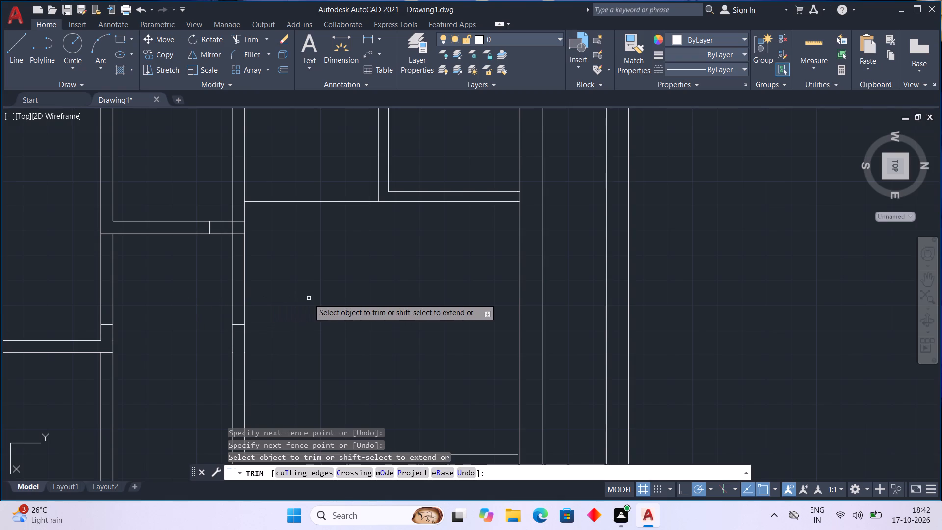
middle_click_drag(309, 298, 267, 297)
scroll(197, 216, "up", 2)
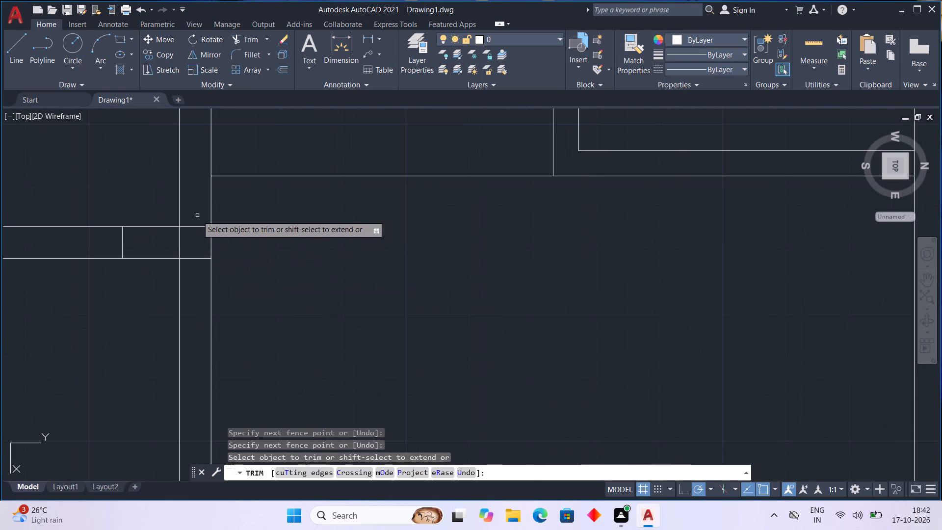
left_click_drag(197, 215, 160, 248)
left_click_drag(194, 241, 194, 284)
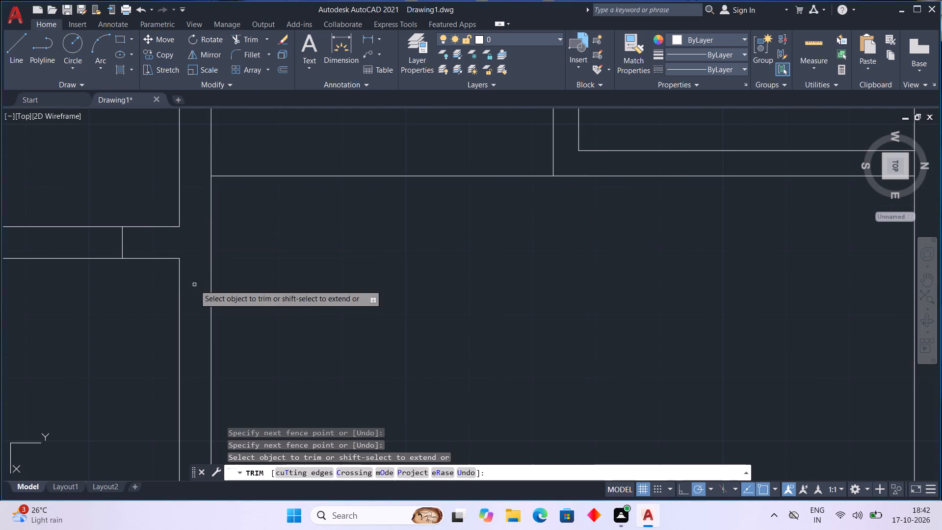
Examine the trimmed junctions and short opening marks in the middle-strip partitions and the adjoining northern rooms.
middle_click_drag(194, 286, 196, 239)
middle_click_drag(260, 289, 252, 285)
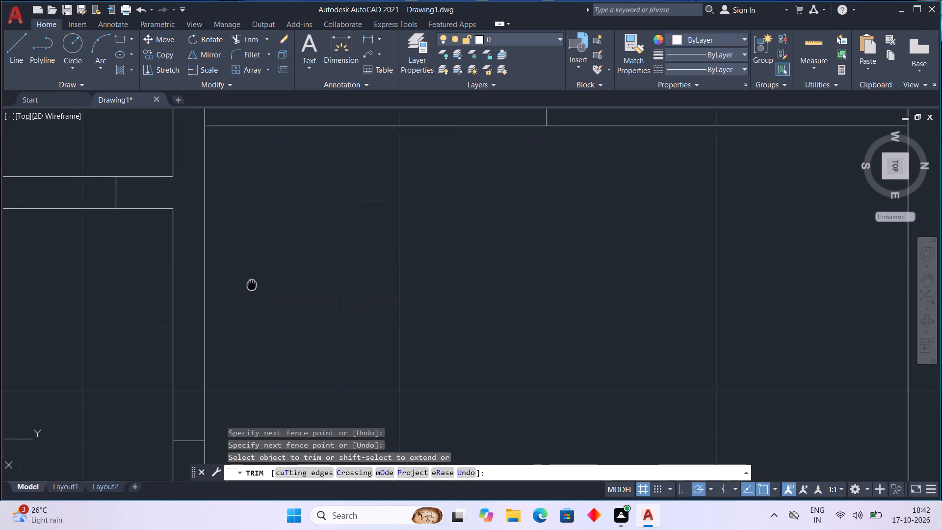
middle_click_drag(252, 285, 237, 273)
scroll(237, 273, "down", 2)
middle_click_drag(240, 268, 187, 278)
middle_click_drag(208, 281, 233, 286)
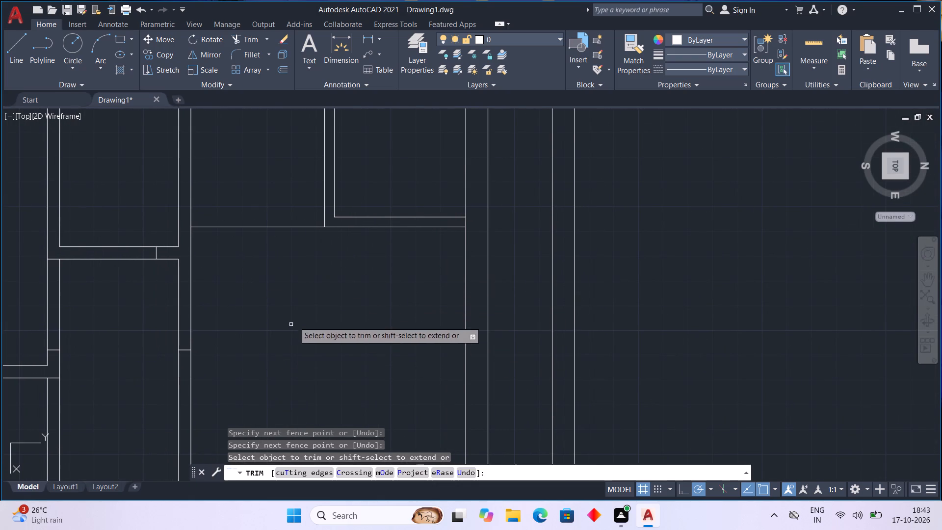
scroll(312, 299, "down", 1)
middle_click_drag(312, 299, 298, 324)
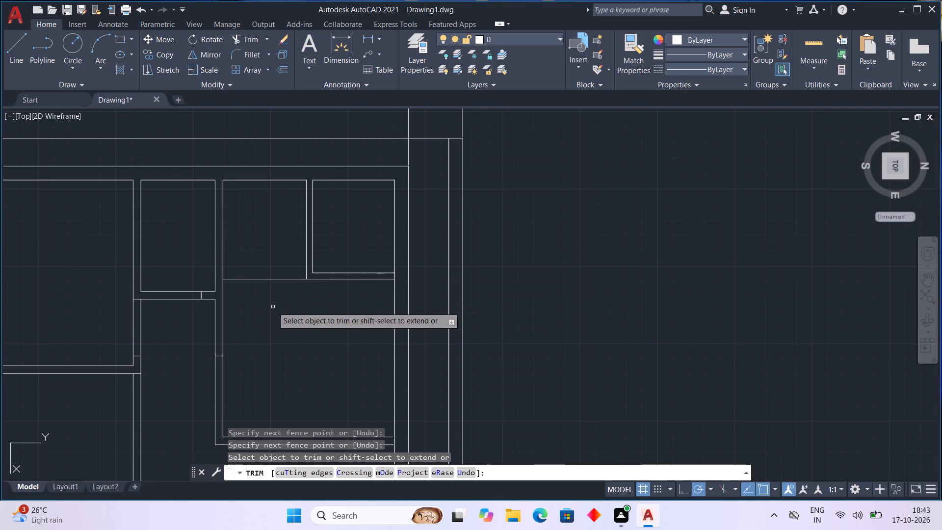
key("Escape")
key("Escape")
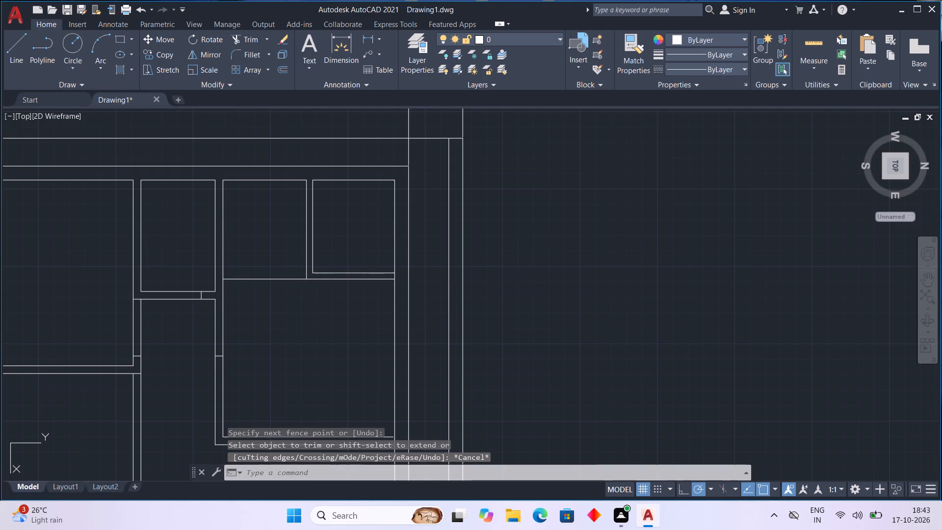
middle_click(331, 288)
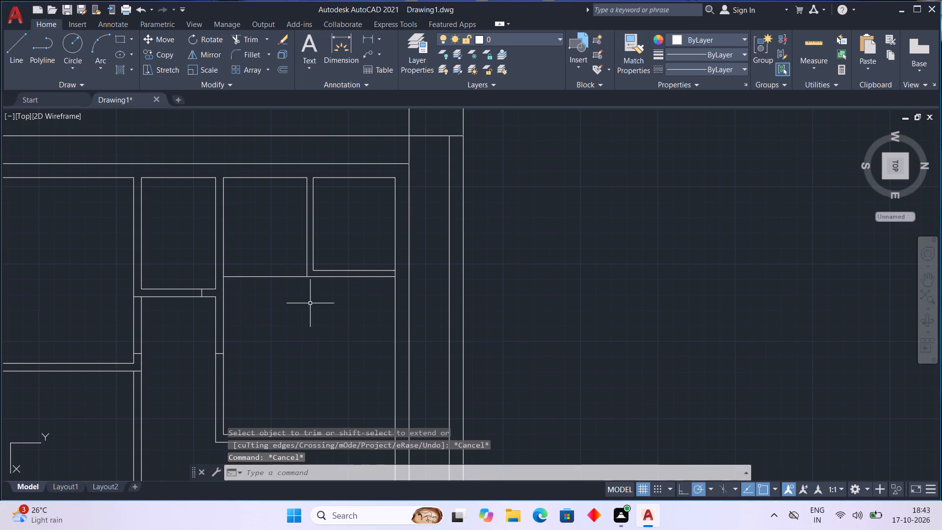
scroll(310, 303, "down", 1)
middle_click_drag(316, 304, 335, 289)
scroll(330, 303, "up", 1)
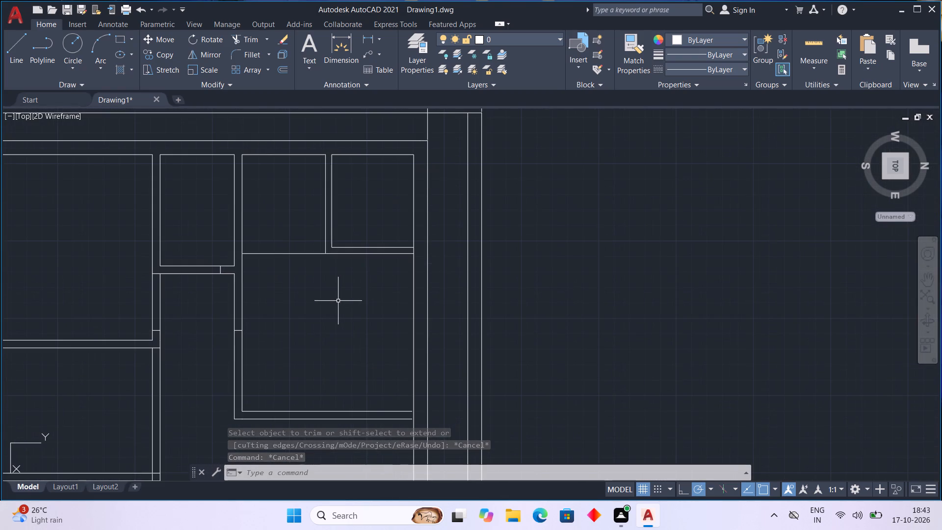
Offset the east face of the southern strip's westernmost cross partition about 10 1/2" east, into the adjoining room.
key("Escape")
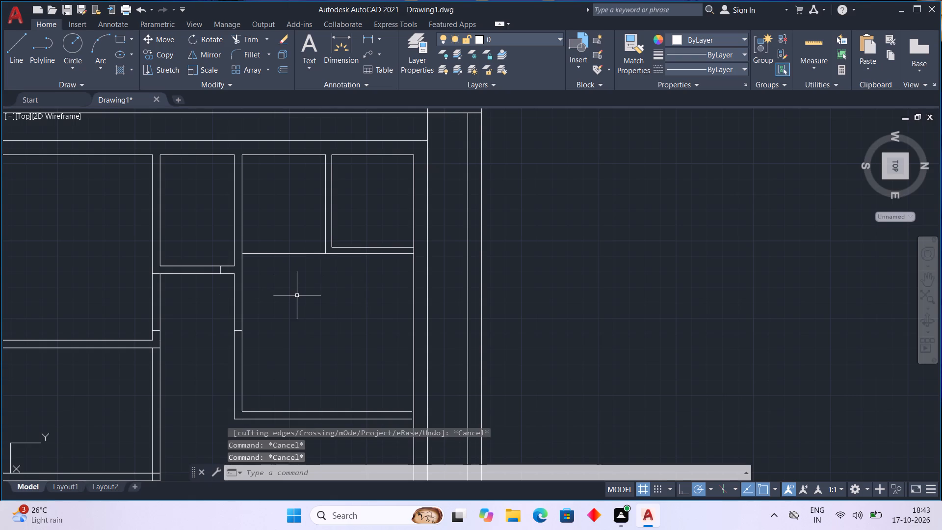
middle_click_drag(299, 296, 309, 276)
middle_click_drag(311, 270, 315, 260)
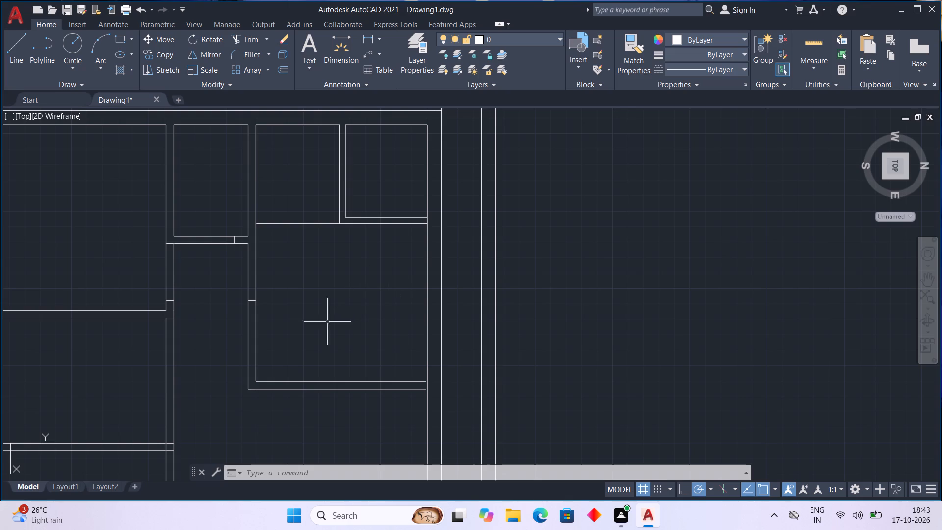
scroll(292, 310, "down", 3)
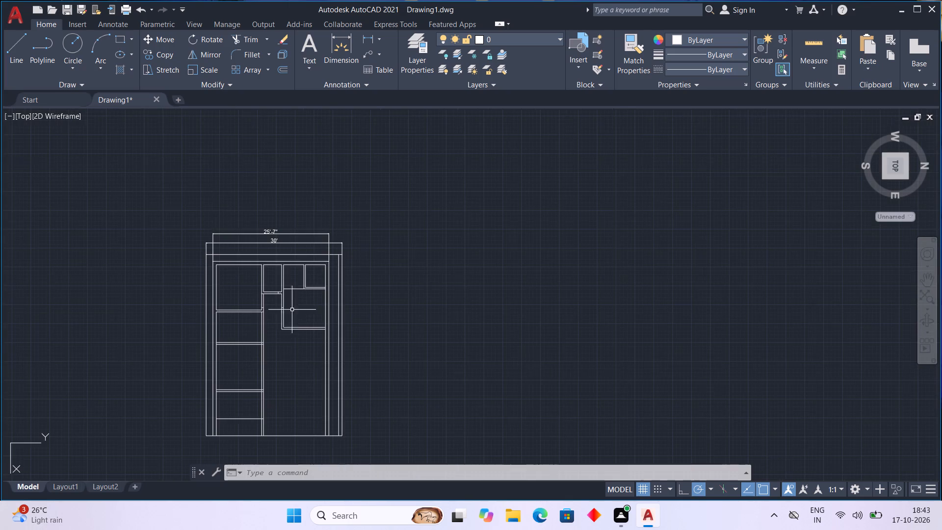
scroll(237, 344, "up", 3)
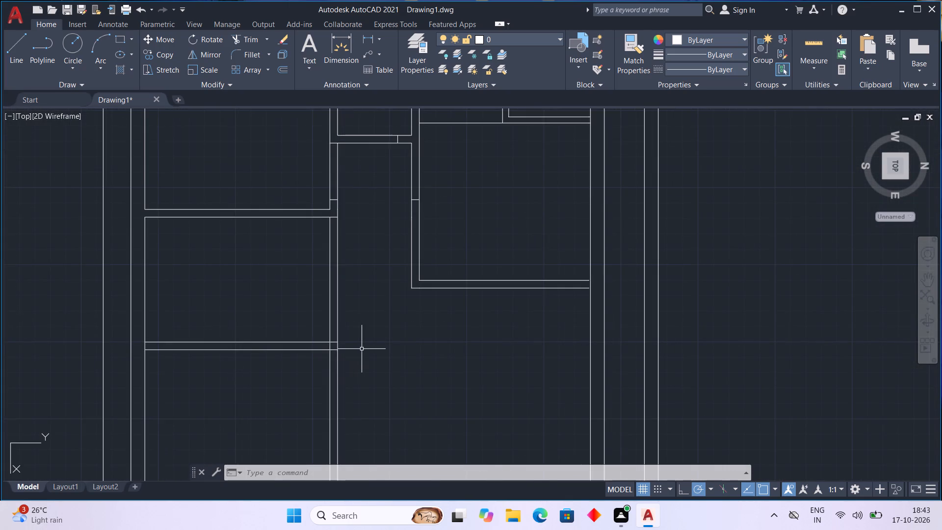
middle_click_drag(362, 349, 353, 275)
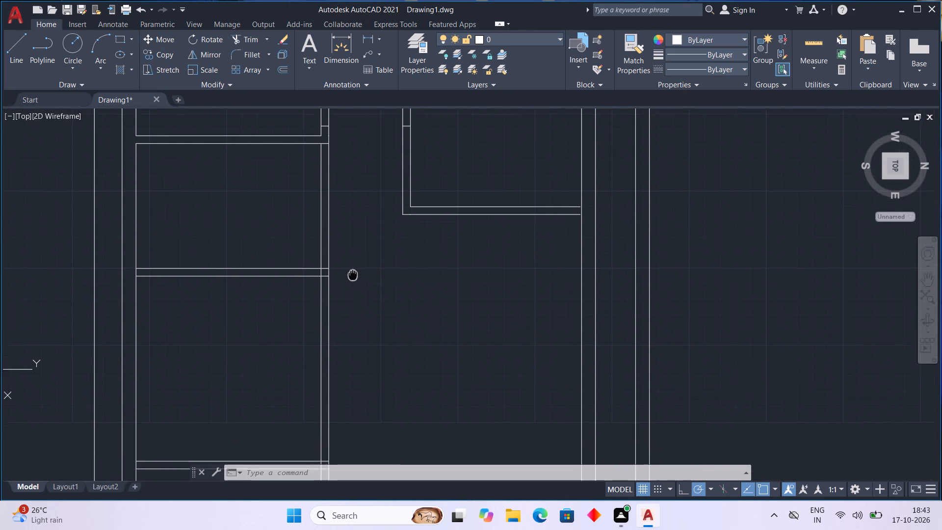
middle_click_drag(353, 275, 358, 252)
middle_click_drag(364, 263, 360, 335)
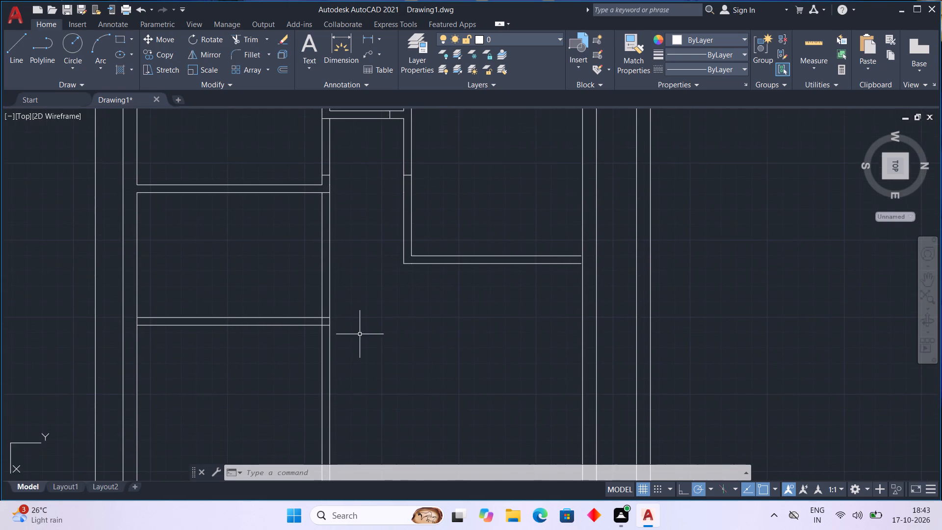
middle_click_drag(356, 332, 342, 249)
scroll(301, 251, "up", 1)
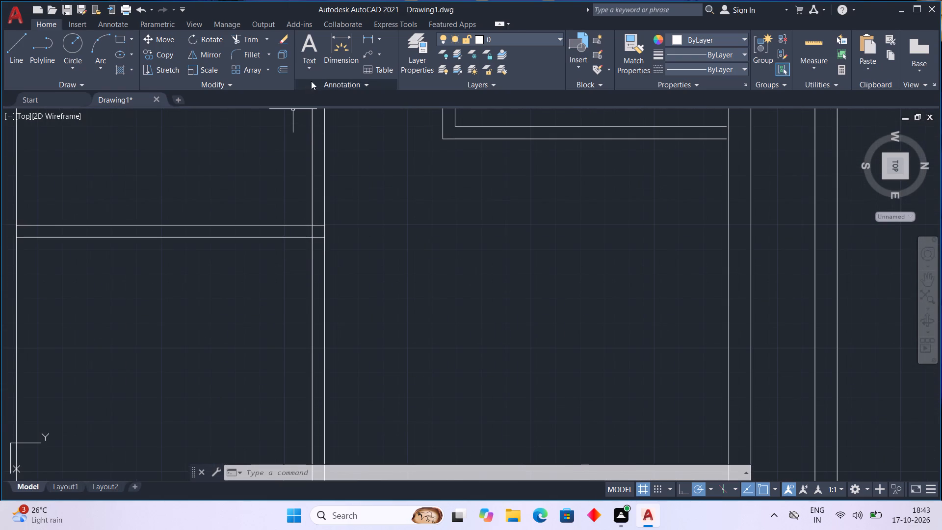
left_click(282, 69)
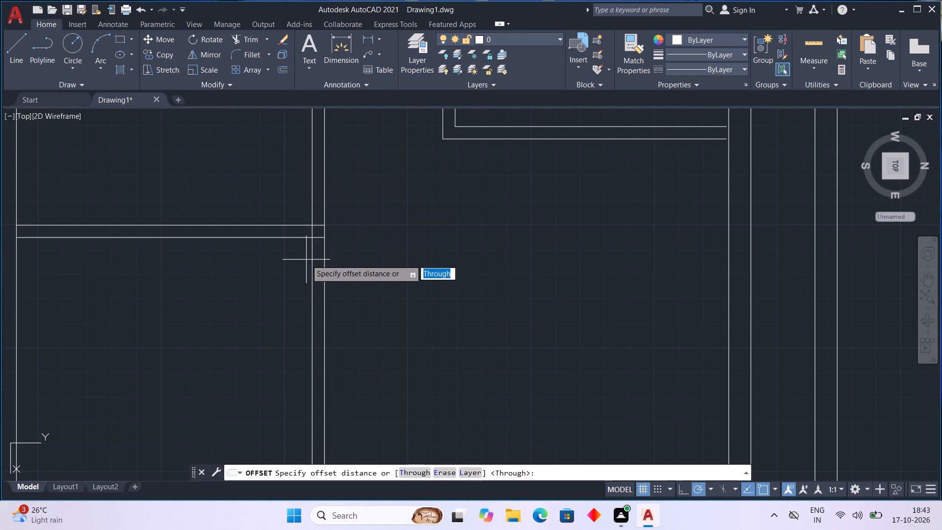
key("space")
scroll(295, 240, "down", 2)
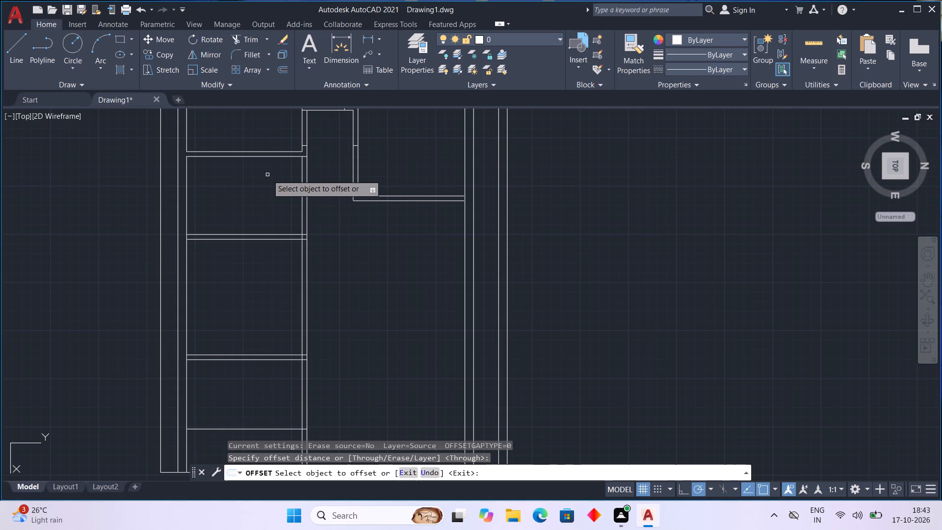
scroll(267, 175, "up", 1)
middle_click_drag(270, 182, 261, 317)
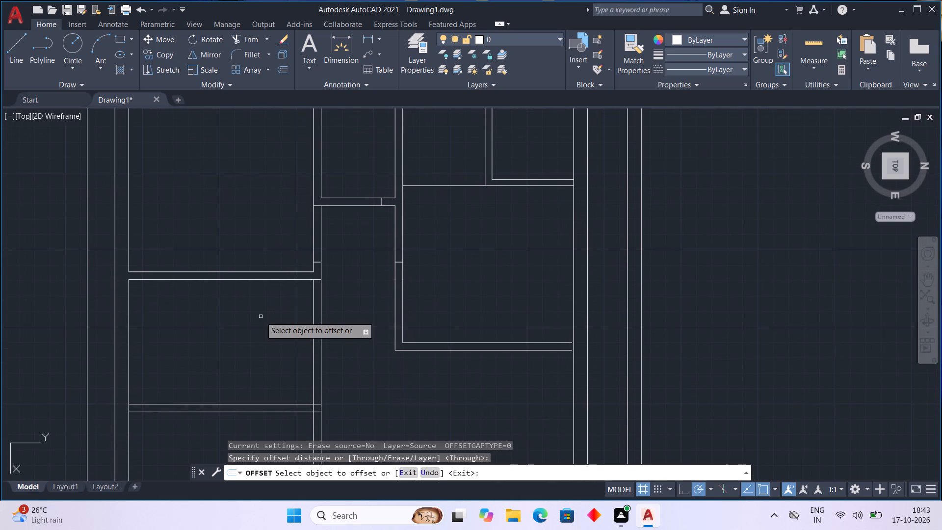
scroll(261, 317, "up", 1)
left_click(335, 258)
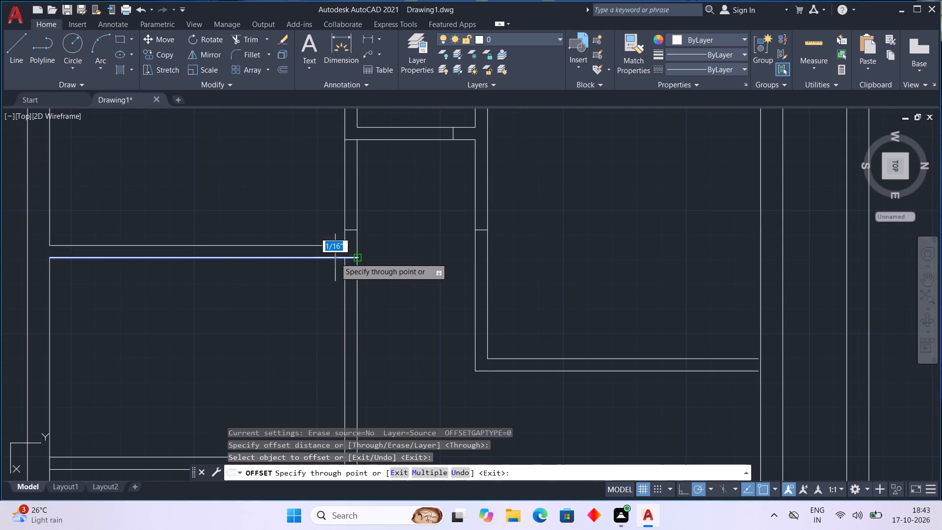
left_click(337, 284)
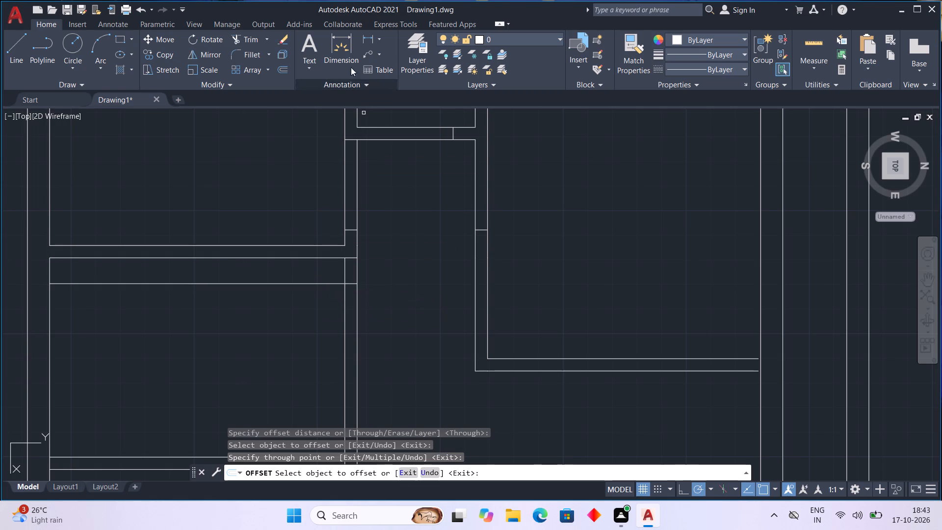
Trim the 10 1/2" offset line to leave only its segment inside the southern east-west partition.
left_click(235, 39)
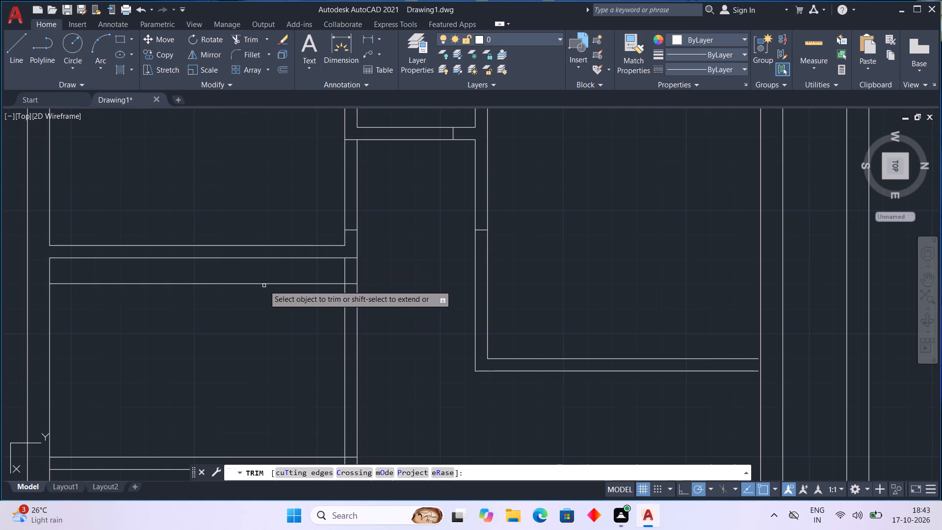
left_click(264, 285)
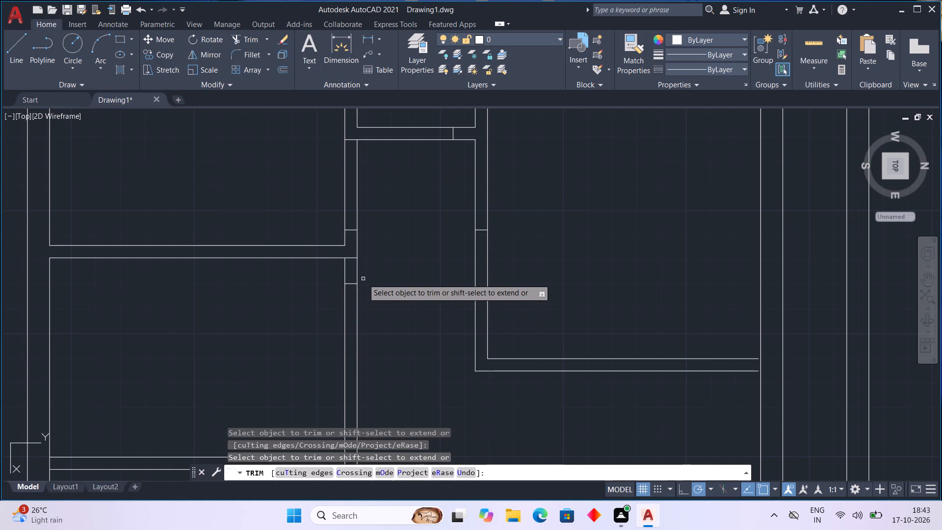
Trim the end of the westernmost cross partition's east face where it crosses the southern east-west partition.
middle_click_drag(365, 299, 365, 208)
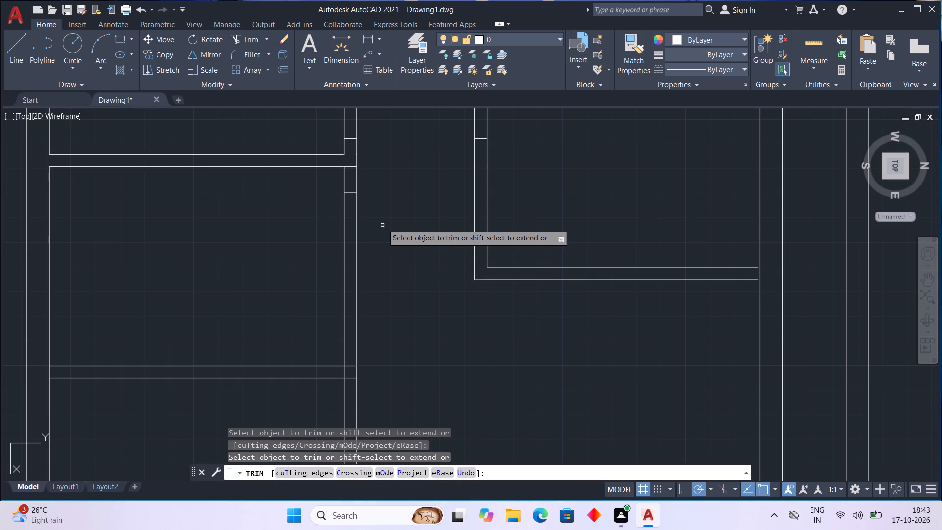
middle_click_drag(382, 221, 363, 330)
middle_click_drag(363, 290, 328, 331)
middle_click_drag(328, 315, 328, 300)
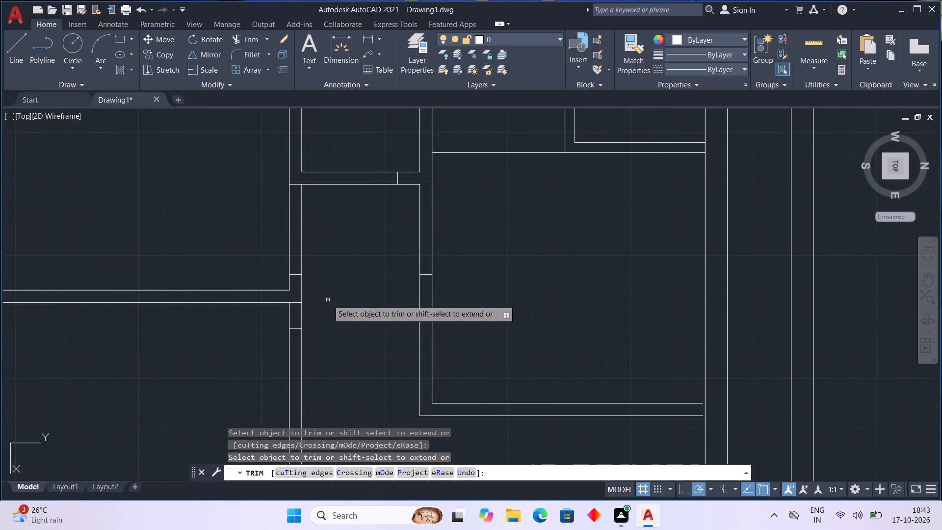
scroll(327, 299, "up", 1)
left_click_drag(273, 298, 275, 316)
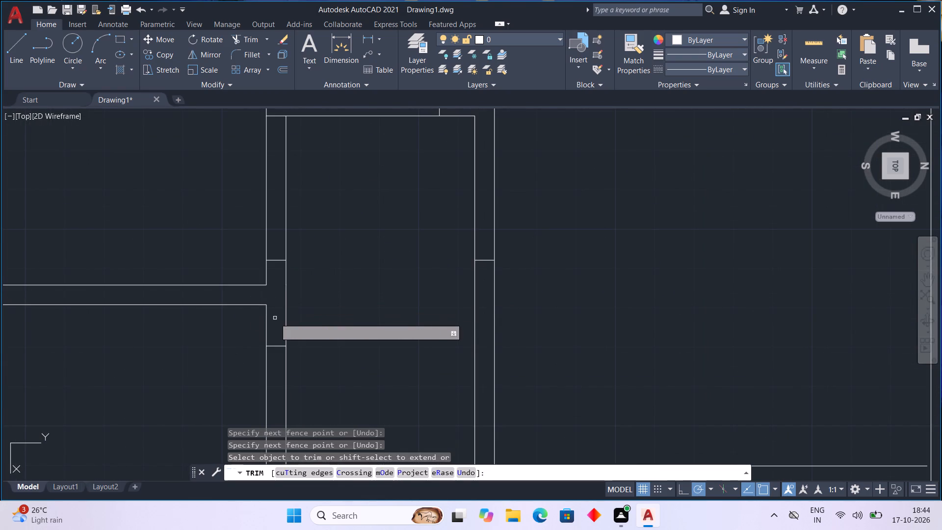
middle_click_drag(275, 318, 286, 261)
middle_click_drag(376, 377, 389, 265)
key("Escape")
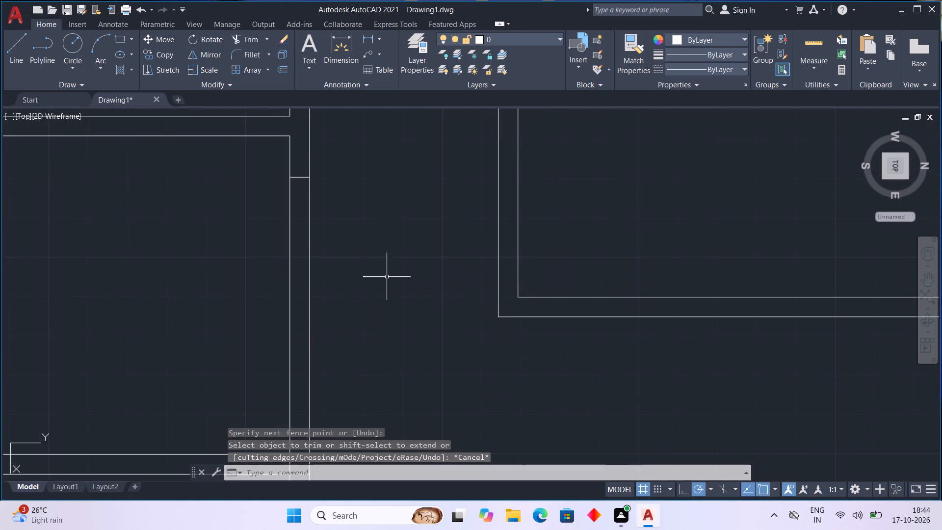
Offset the west face of the southern strip's second cross partition about 5 3/4" west.
middle_click_drag(350, 341, 380, 210)
scroll(380, 214, "down", 2)
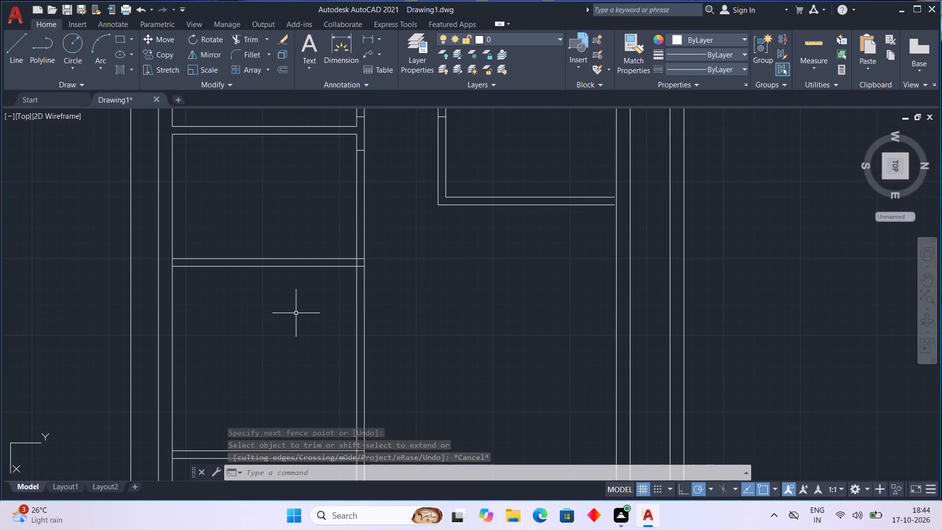
middle_click_drag(352, 277, 318, 339)
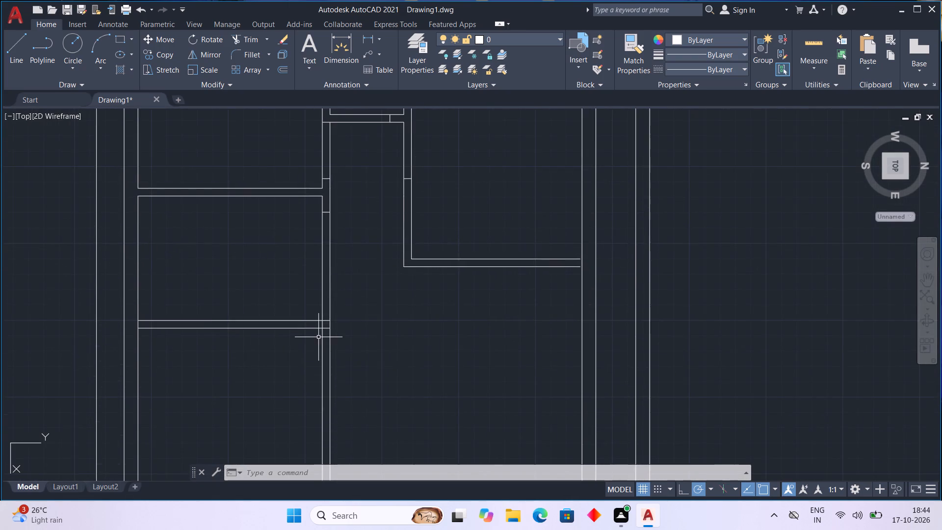
scroll(319, 336, "up", 1)
left_click(281, 66)
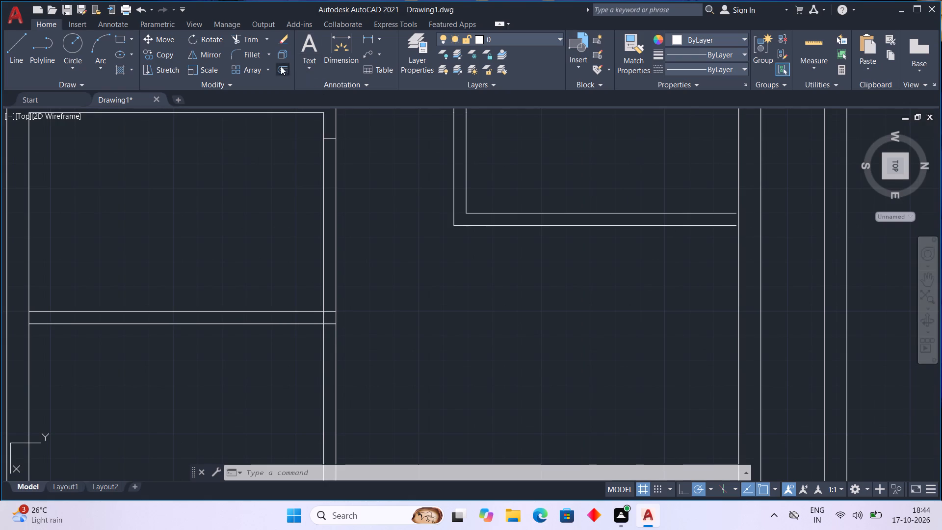
key("space")
left_click(286, 311)
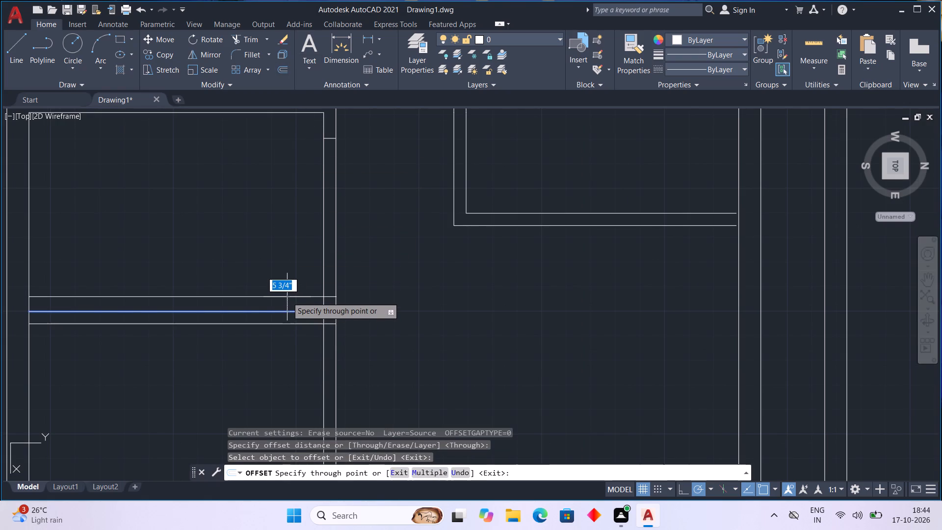
left_click(287, 296)
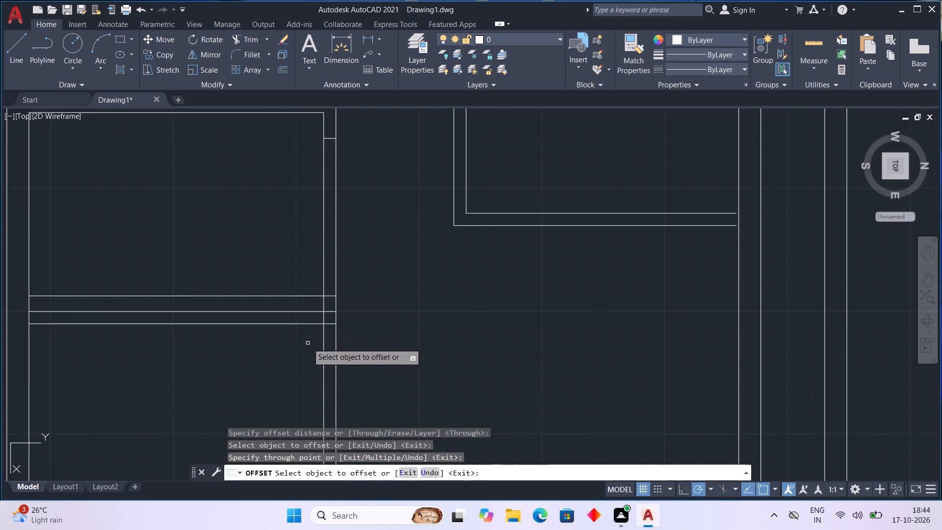
Offset the south face of the southern east-west partition about 9 1/2" south, across the second cross partition.
middle_click_drag(307, 343, 304, 309)
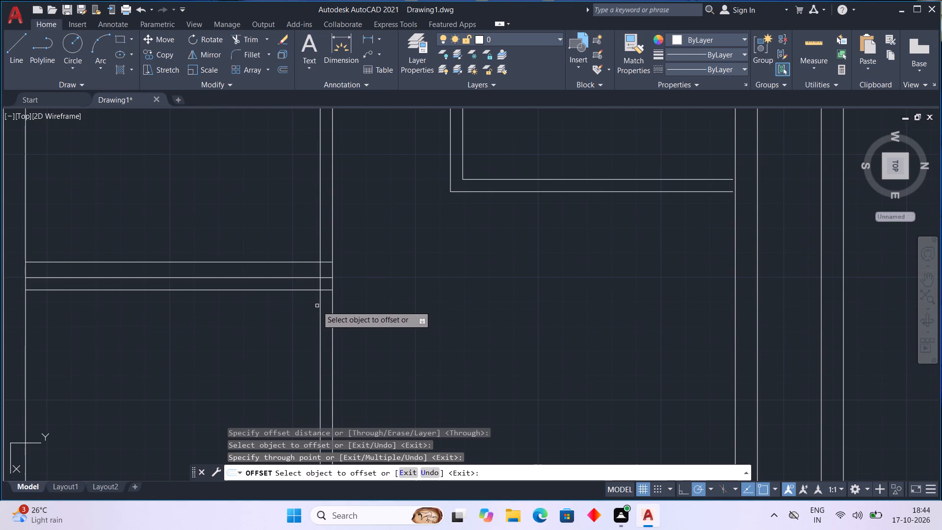
left_click(321, 308)
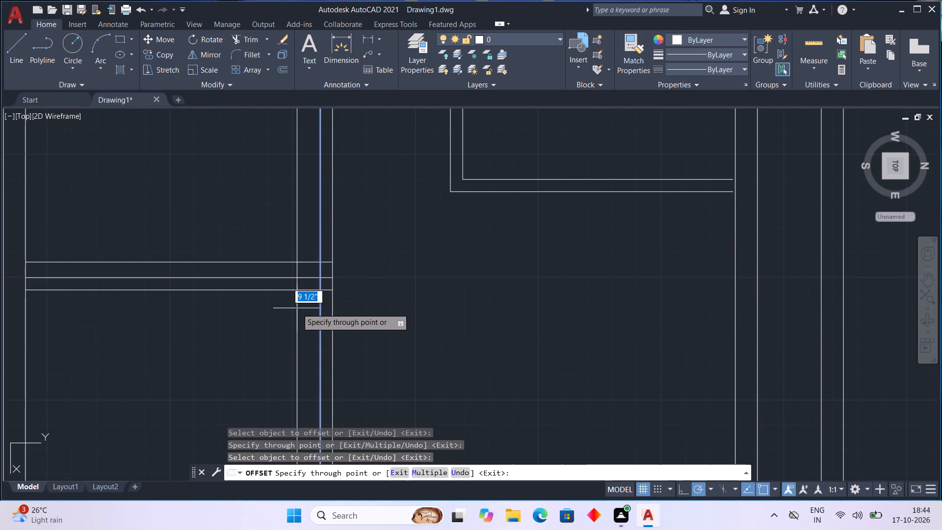
left_click(297, 308)
key("grave")
middle_click_drag(290, 314, 290, 315)
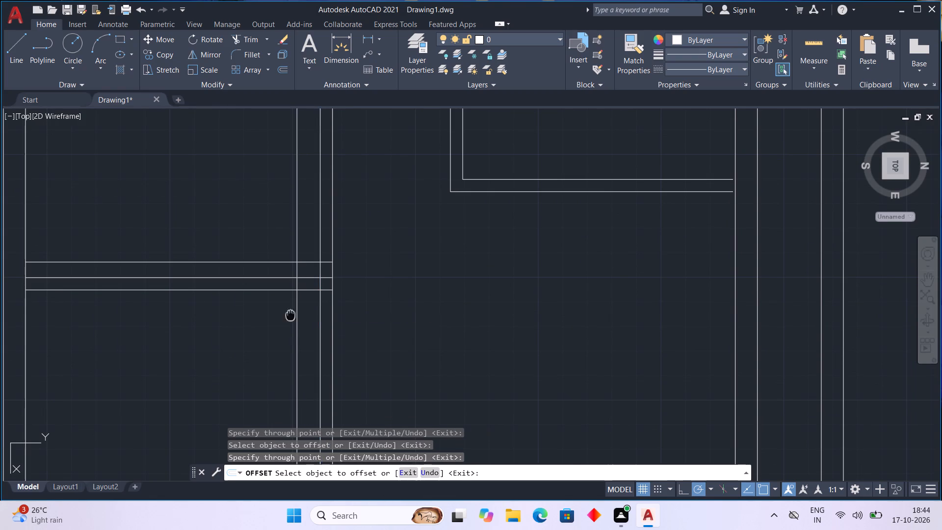
middle_click_drag(290, 315, 278, 365)
Trim the part of the 9 1/2" offset line crossing the room west of the second cross partition.
left_click(235, 39)
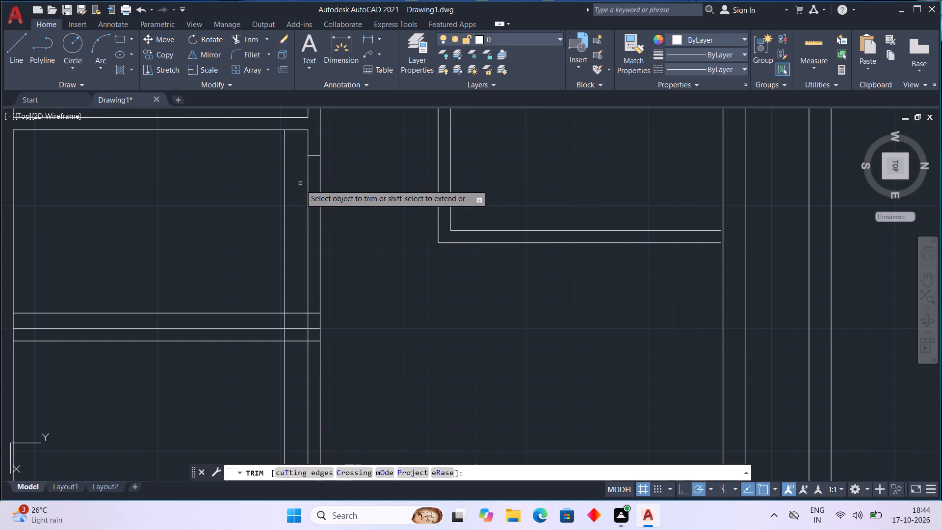
left_click_drag(300, 196, 268, 211)
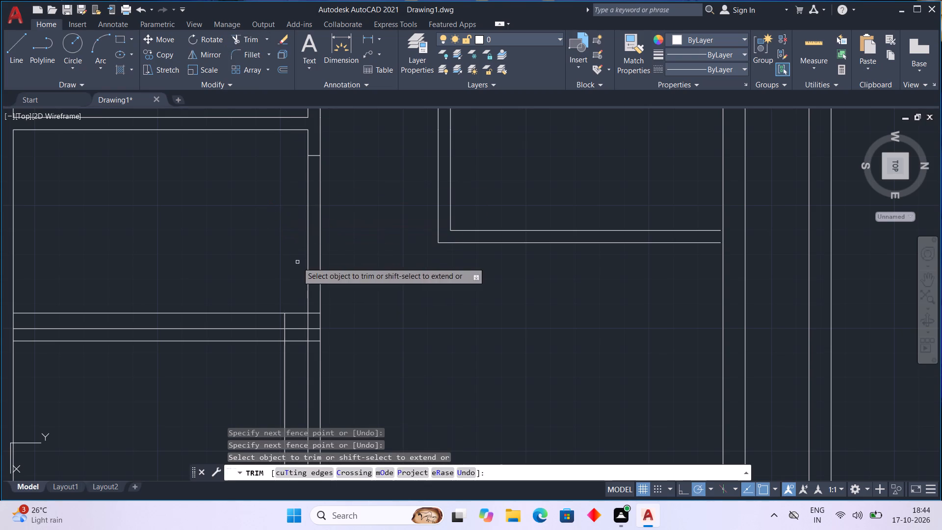
Trim both faces of the southern east-west partition between the two marks to open that room's wall.
middle_click_drag(296, 262, 293, 224)
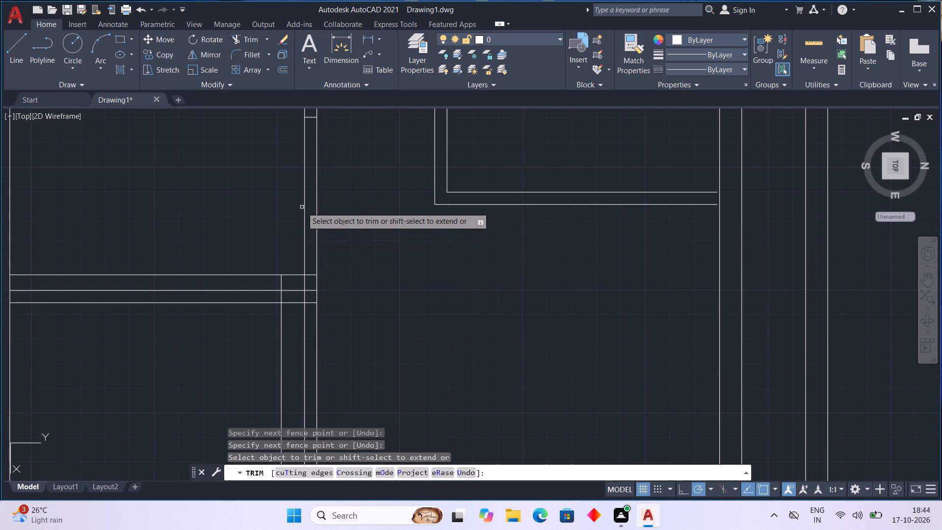
left_click_drag(331, 215, 296, 217)
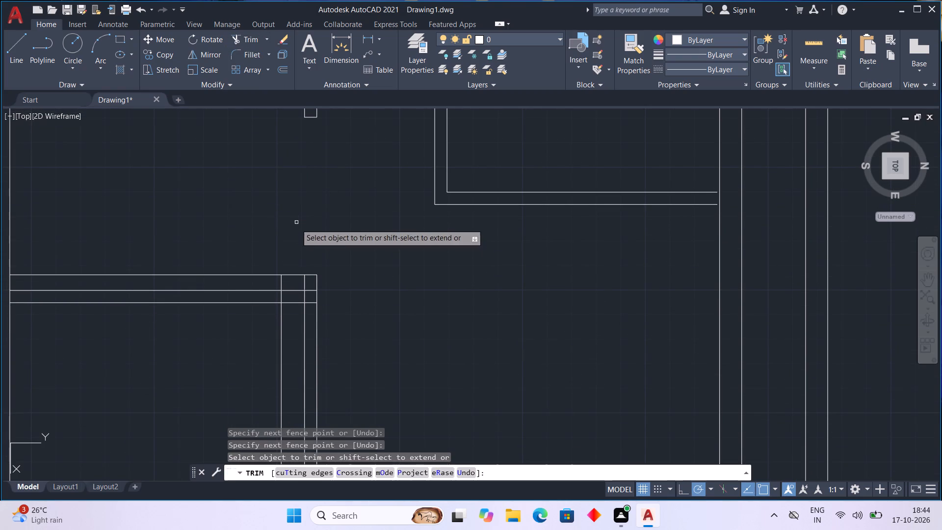
Trim the 5 3/4" offset line outside the southern east-west partition, along with the stub of the 9 1/2" line beside it.
left_click_drag(296, 258, 284, 278)
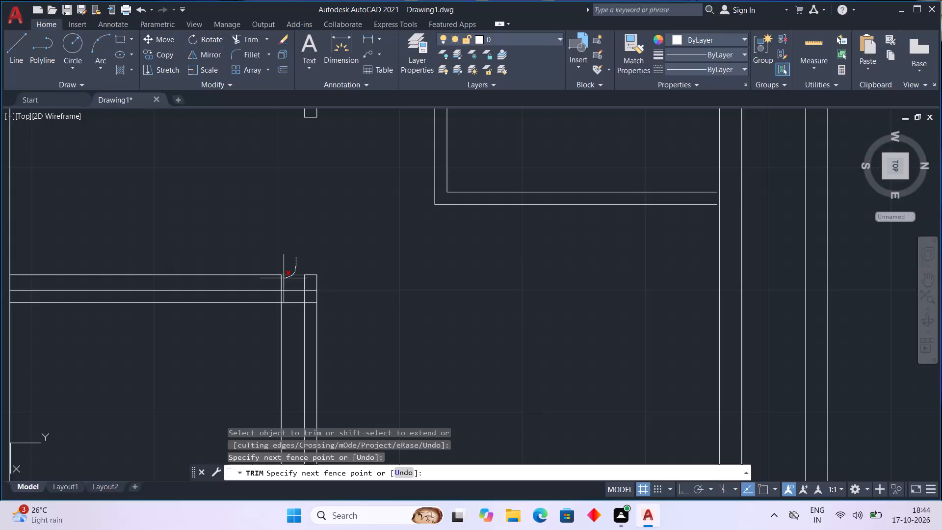
left_click_drag(284, 278, 270, 278)
left_click_drag(268, 268, 270, 281)
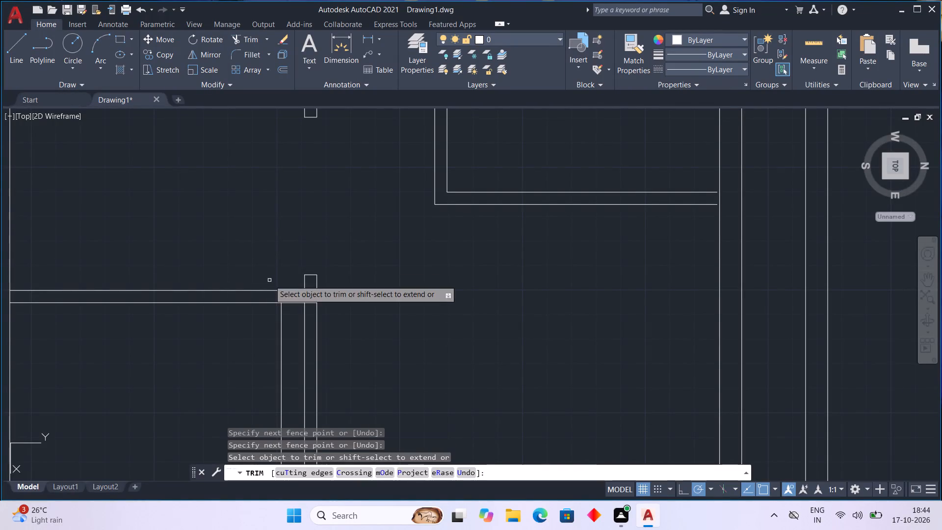
Trim the 9 1/2" offset line east of the second cross partition, leaving its segment between that partition's faces.
middle_click_drag(269, 280, 260, 185)
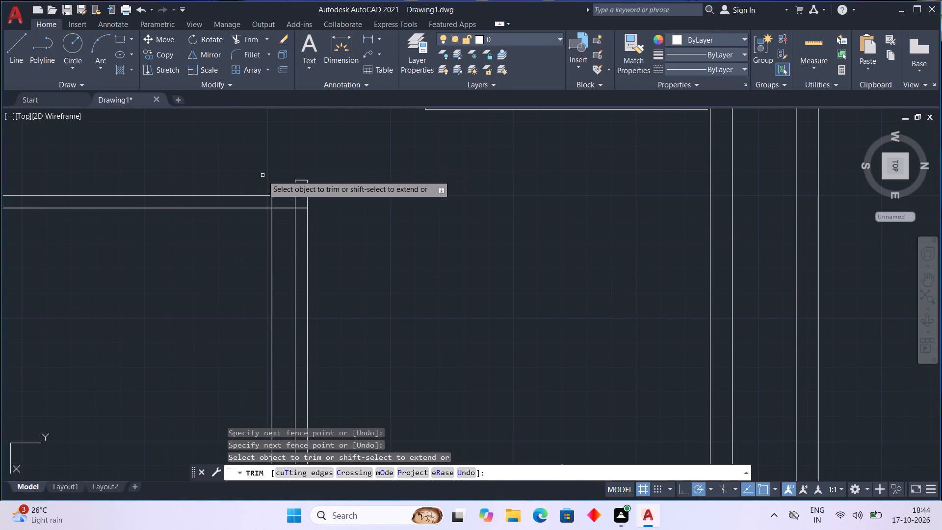
left_click_drag(251, 260, 277, 256)
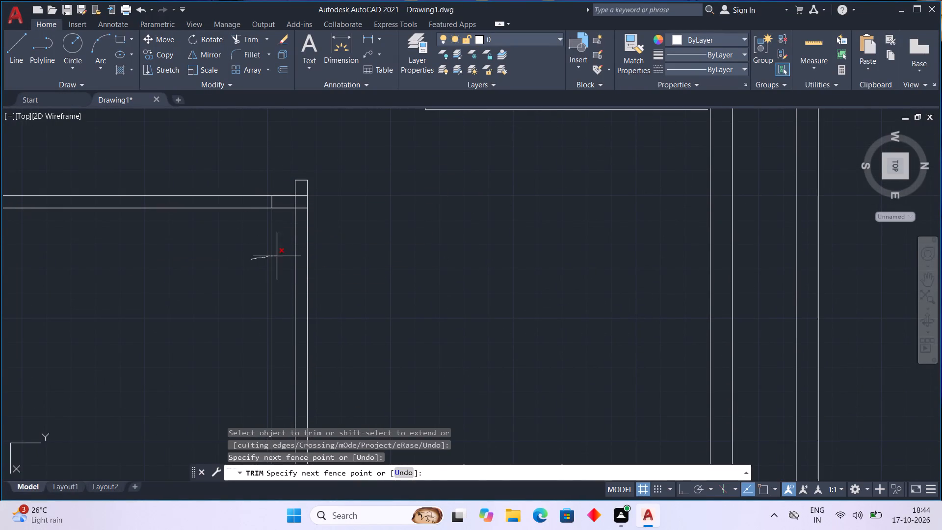
left_click_drag(277, 256, 289, 256)
middle_click_drag(284, 240, 257, 280)
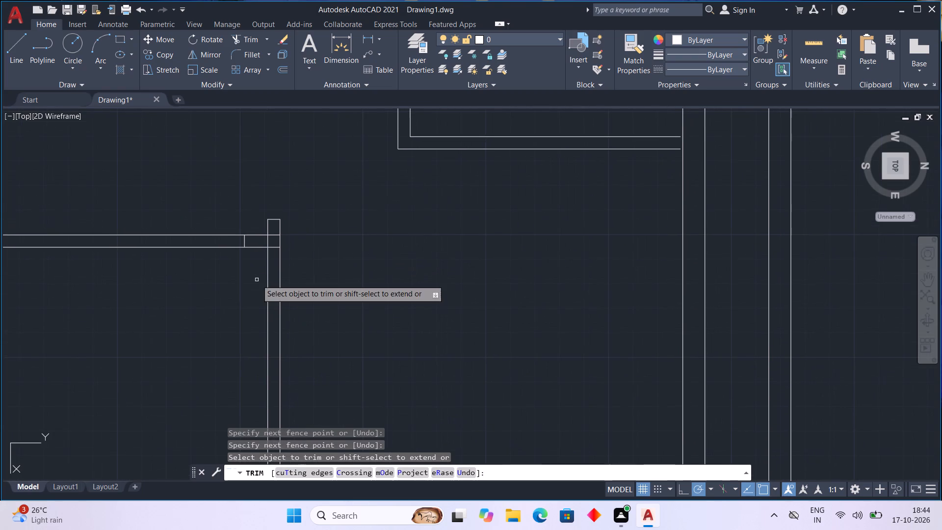
Trim the overlapping wall lines where the second cross partition meets the southern east-west partition, leaving that junction open.
scroll(257, 276, "up", 1)
left_click_drag(281, 195, 276, 214)
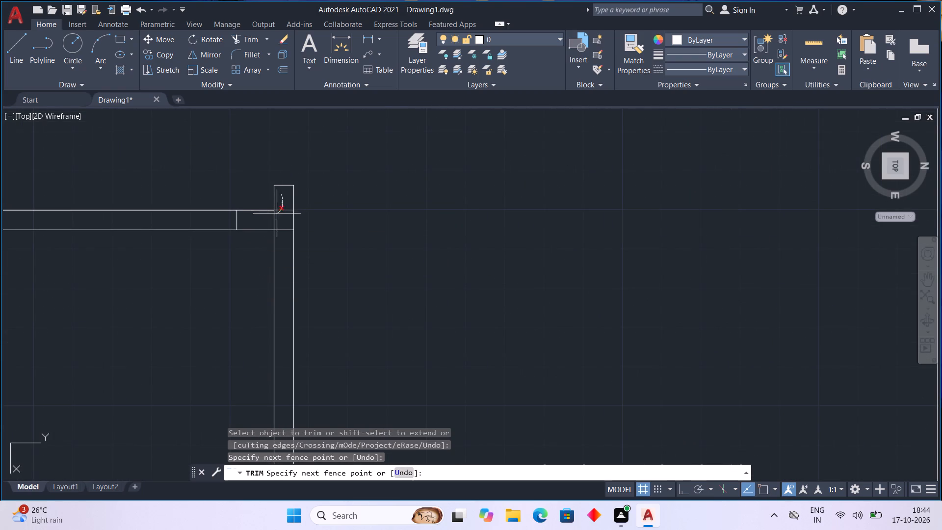
left_click_drag(276, 214, 270, 221)
left_click_drag(277, 220, 285, 237)
scroll(284, 236, "down", 2)
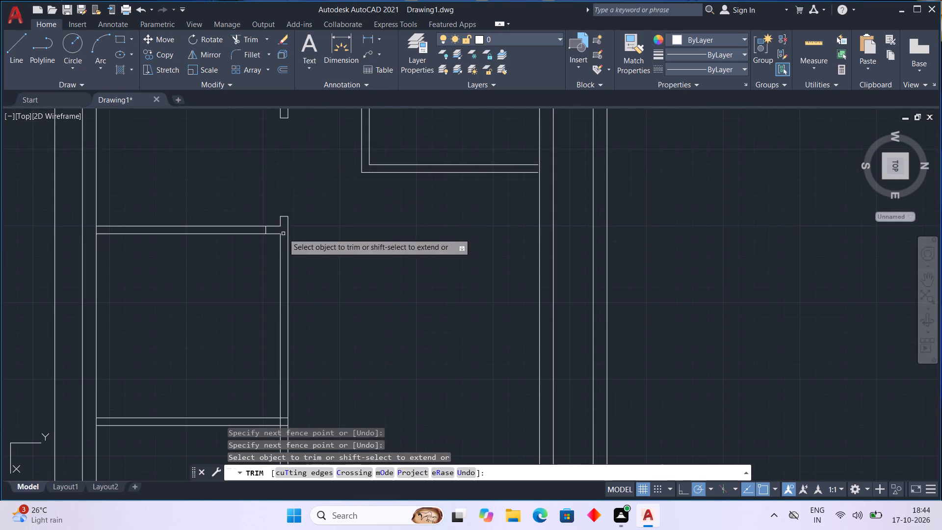
middle_click_drag(287, 168, 307, 251)
middle_click_drag(302, 246, 300, 233)
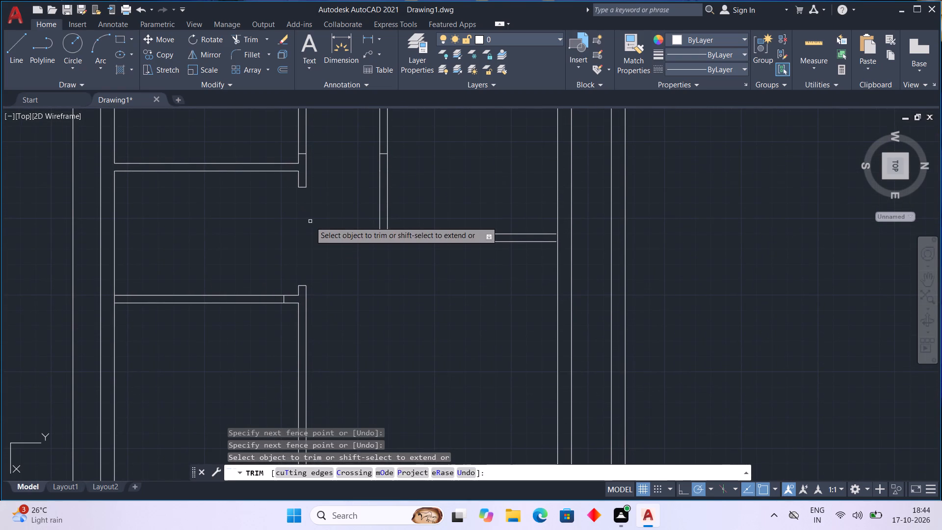
middle_click_drag(261, 238, 273, 204)
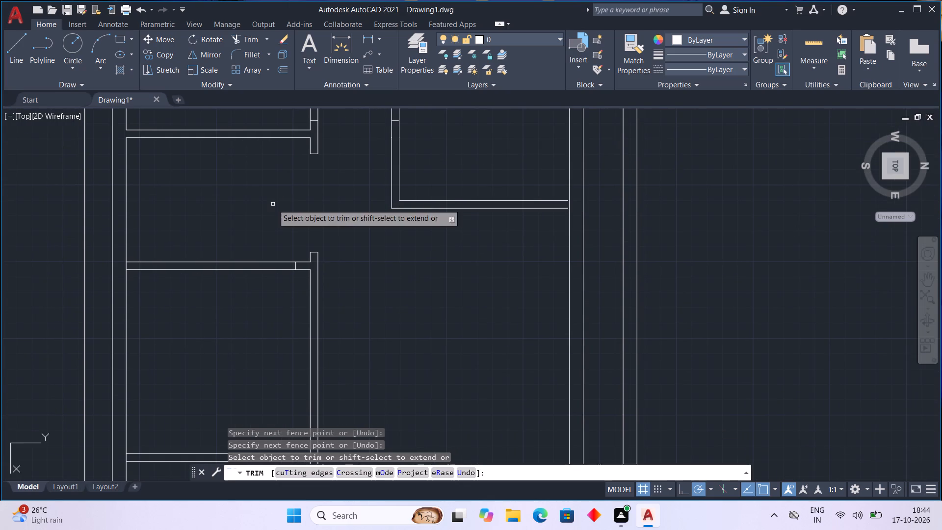
middle_click_drag(273, 204, 312, 167)
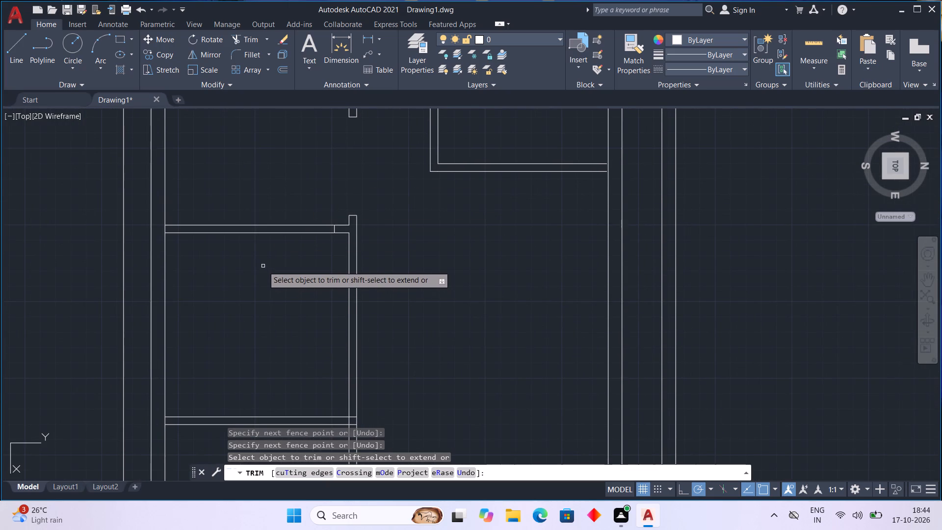
middle_click_drag(283, 257, 264, 274)
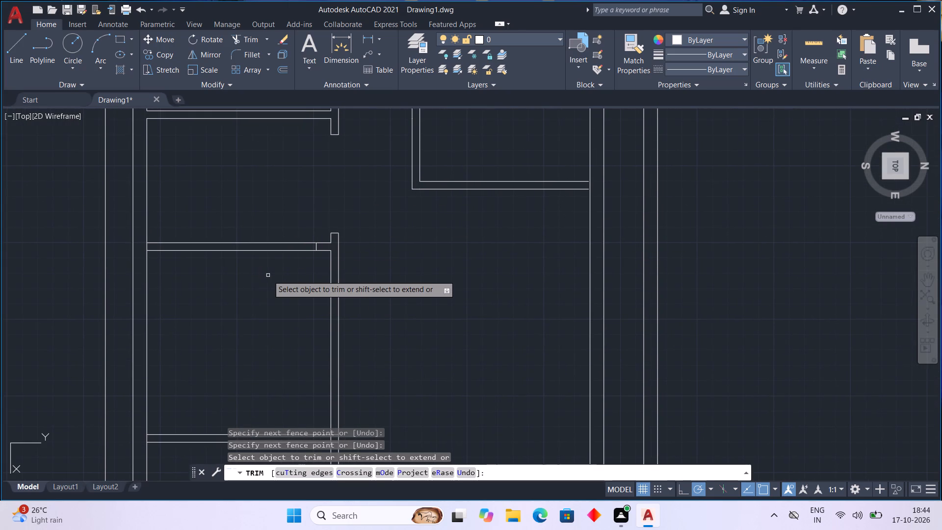
scroll(268, 275, "up", 1)
scroll(299, 283, "down", 1)
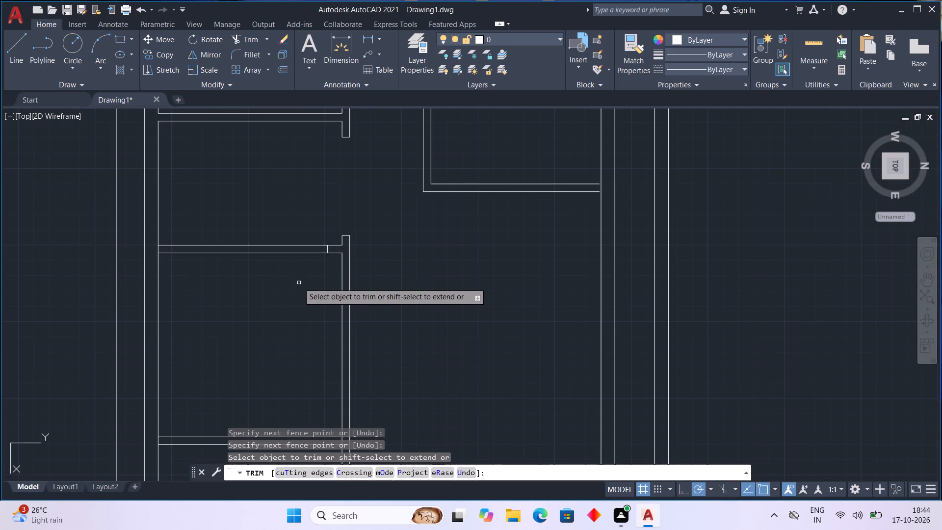
scroll(292, 272, "up", 1)
key("Escape")
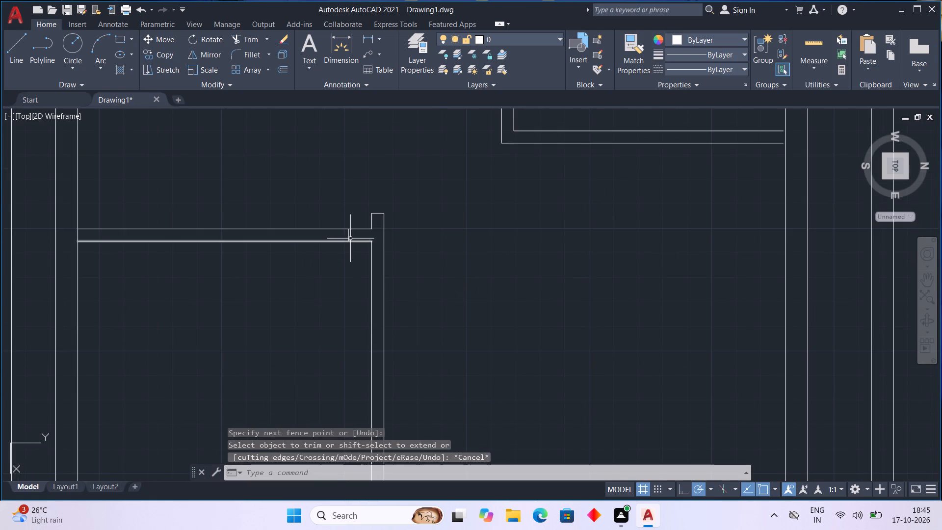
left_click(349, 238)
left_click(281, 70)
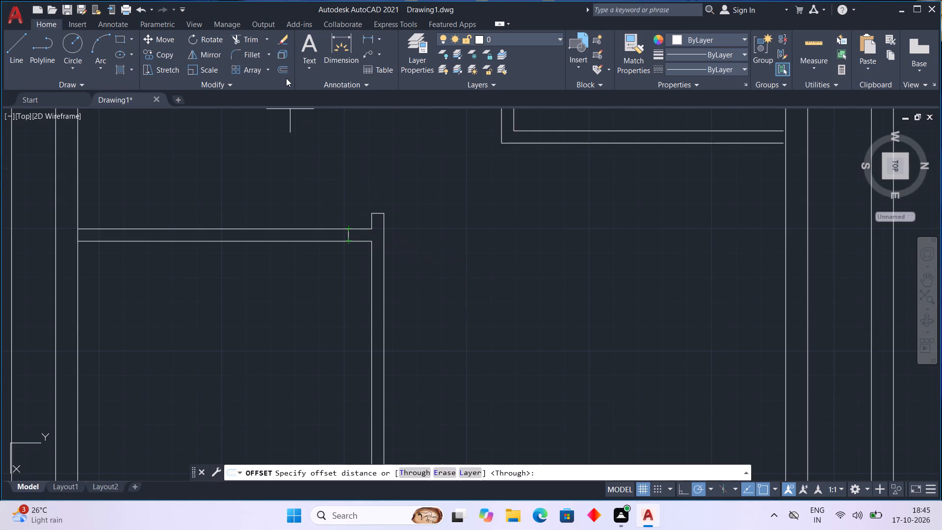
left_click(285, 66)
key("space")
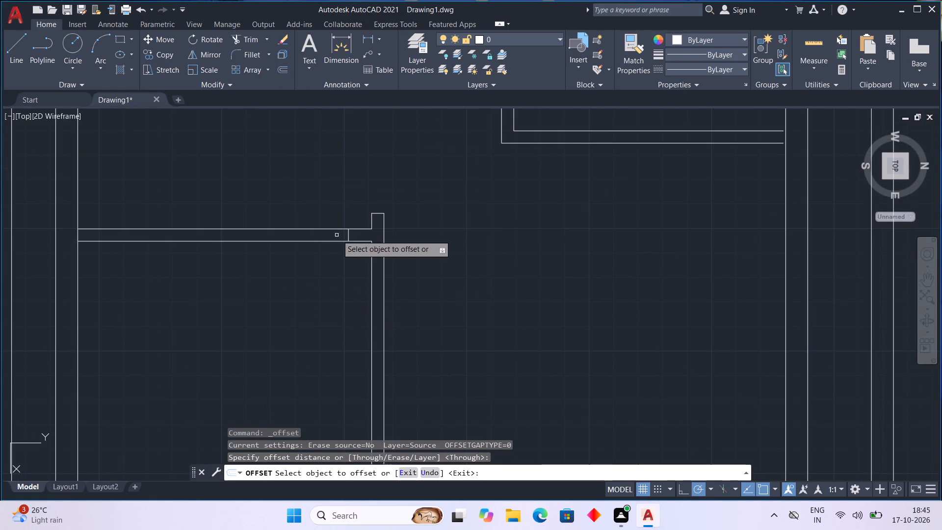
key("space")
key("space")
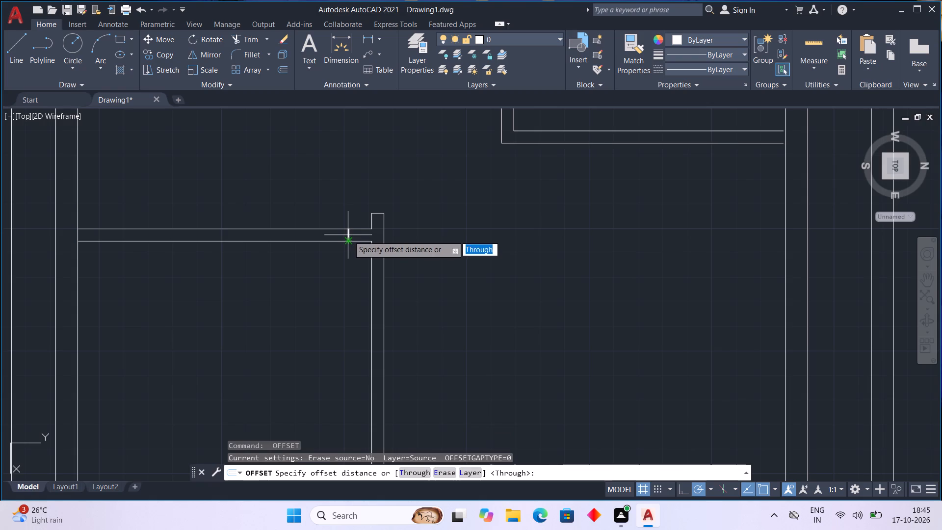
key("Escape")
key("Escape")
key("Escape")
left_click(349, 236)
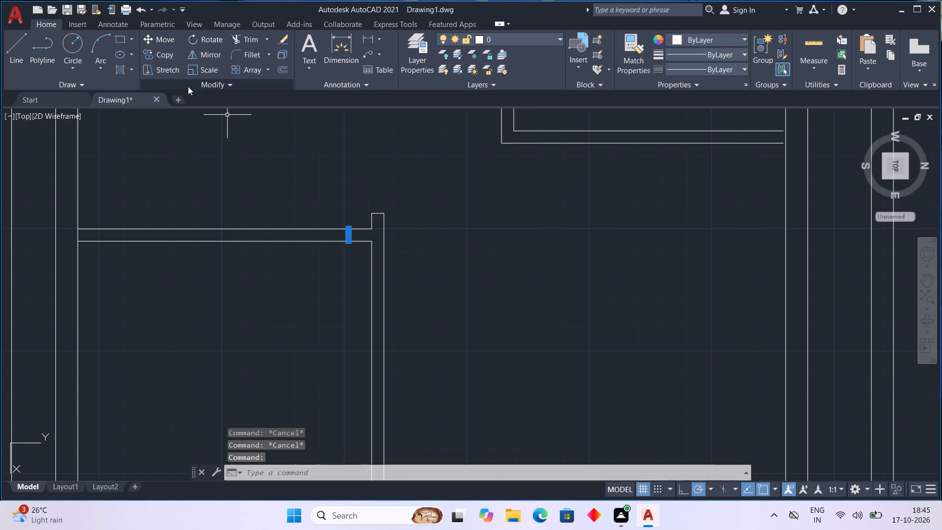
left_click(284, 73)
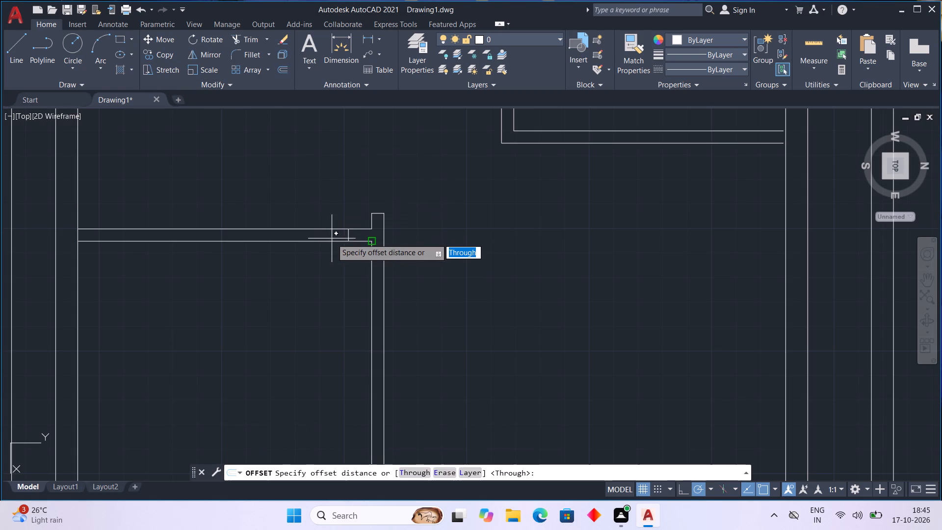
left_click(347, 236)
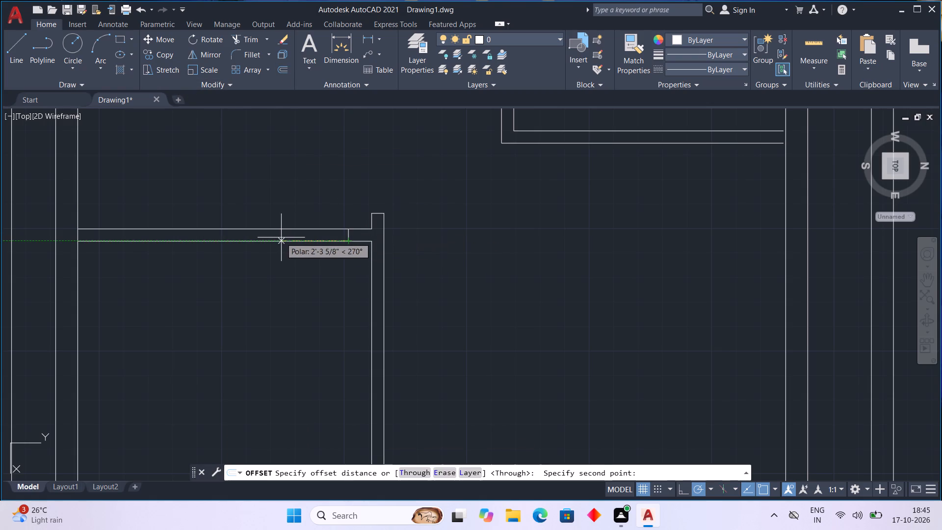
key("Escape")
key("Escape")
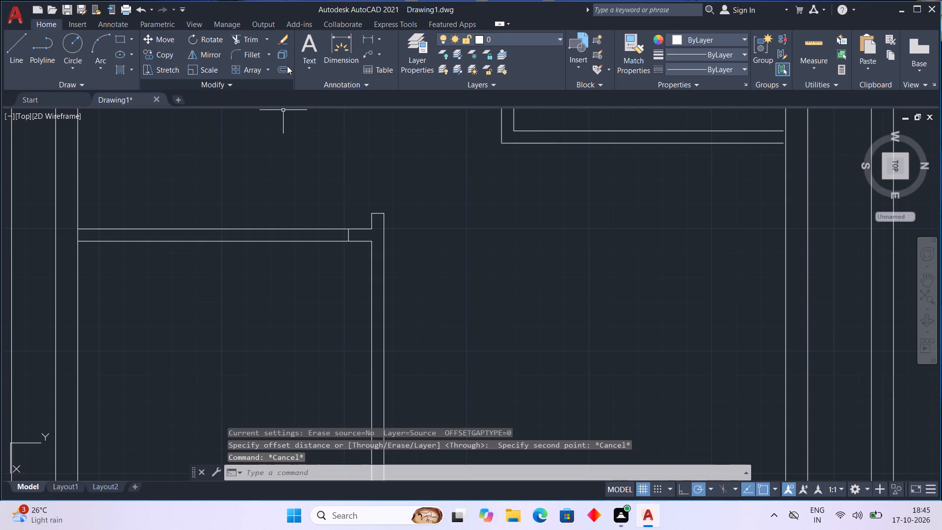
Offset the short line across the second cross partition twice, through the inner corner where it meets the southern east-west partition.
left_click(287, 66)
key("space")
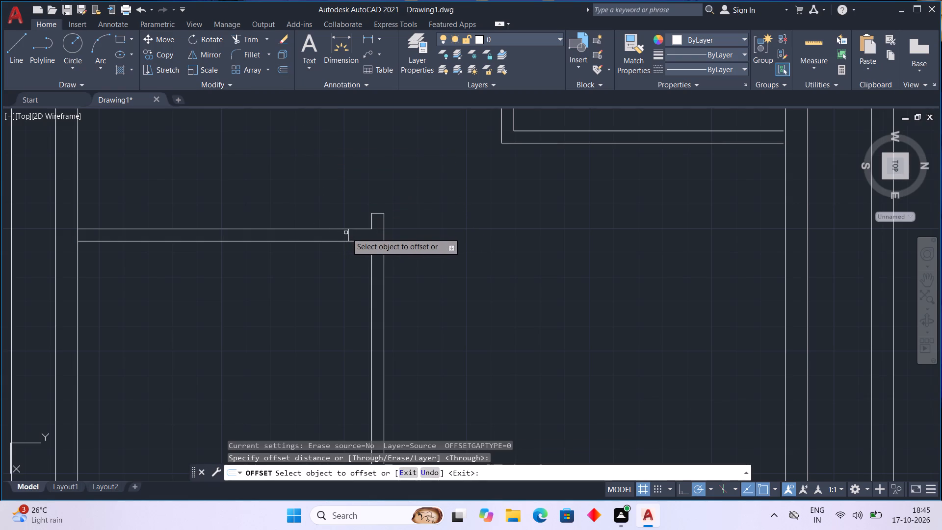
left_click(350, 234)
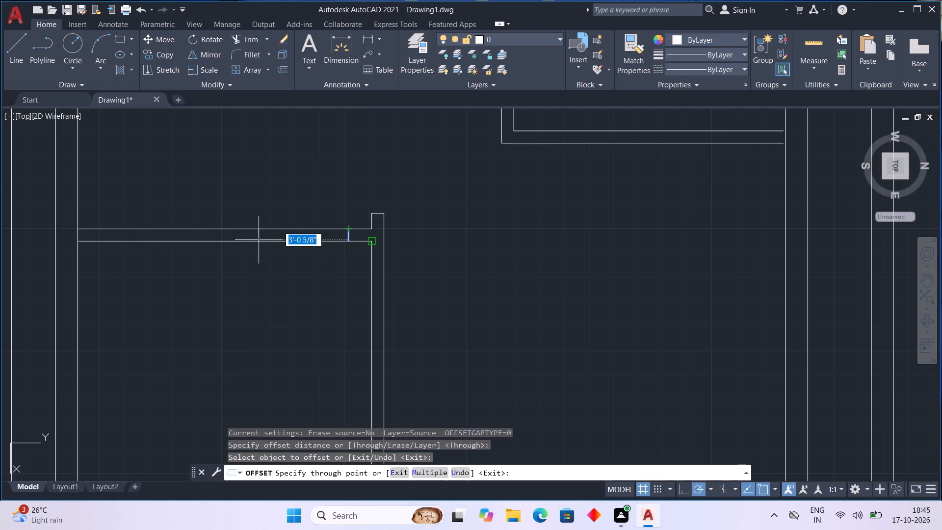
left_click(259, 240)
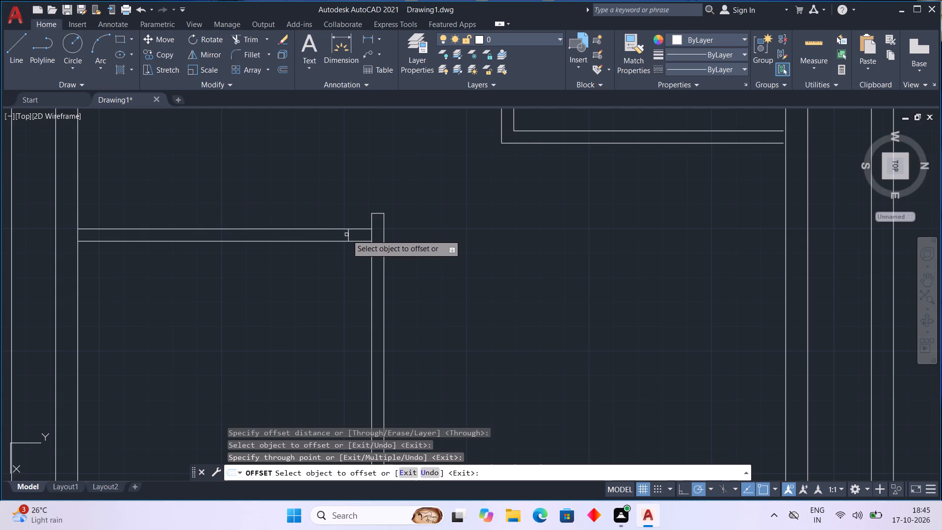
left_click_drag(349, 234, 344, 233)
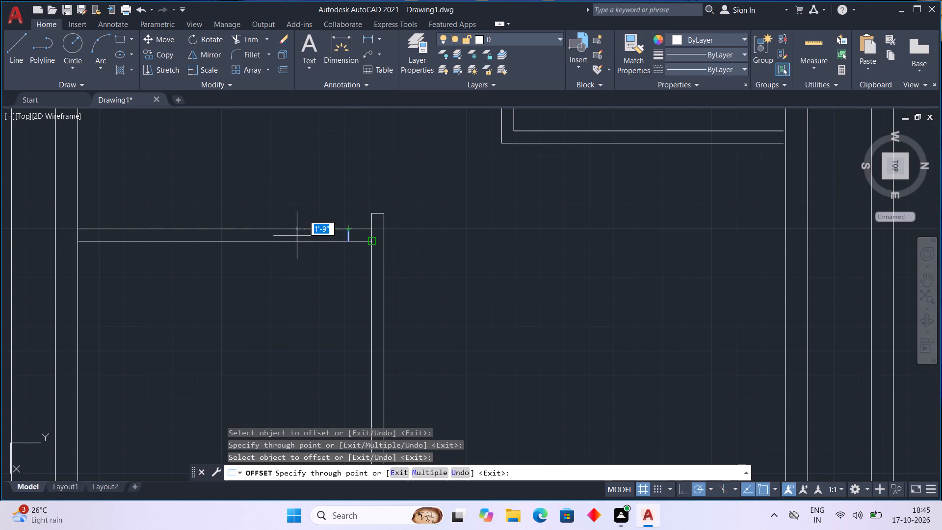
left_click(255, 238)
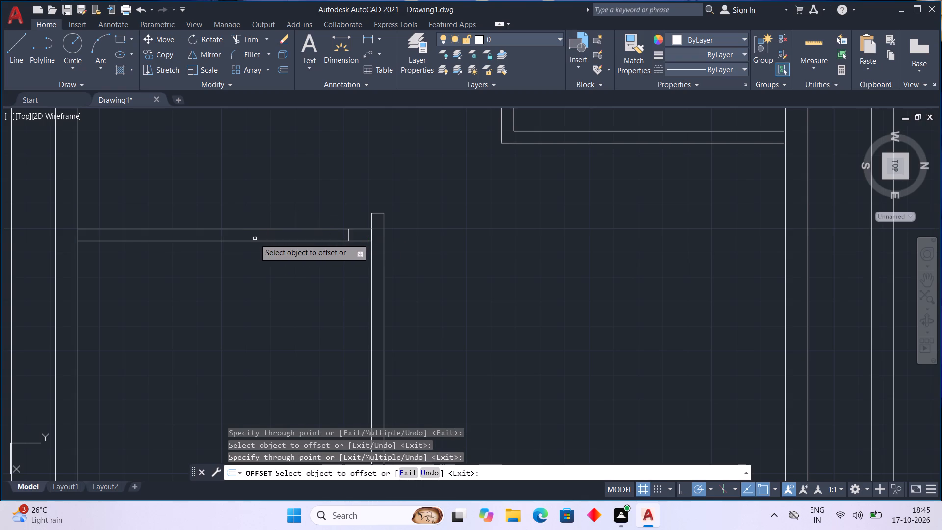
key("Escape")
Look over the partitions and rooms around the opening in the southern east-west partition, including the western rooms.
middle_click(276, 252)
scroll(276, 252, "down", 1)
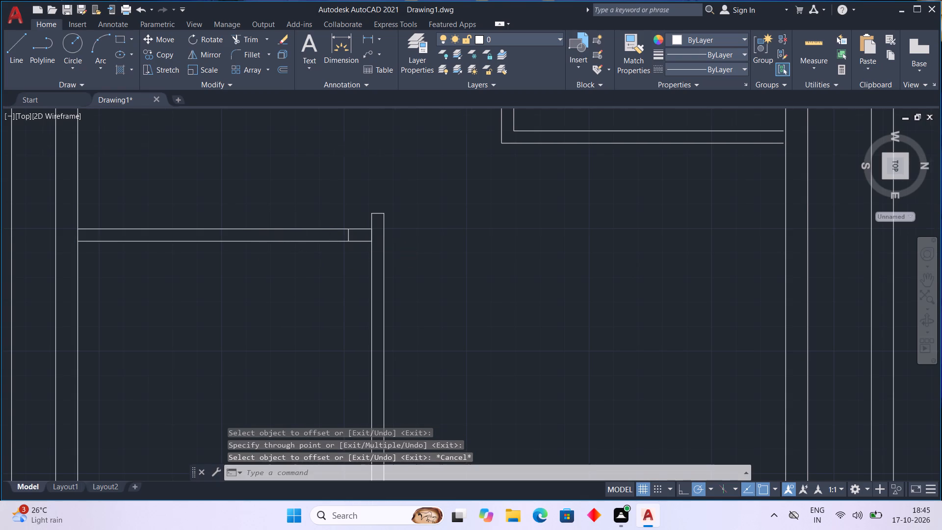
middle_click_drag(275, 254, 228, 215)
middle_click(261, 228)
middle_click(257, 229)
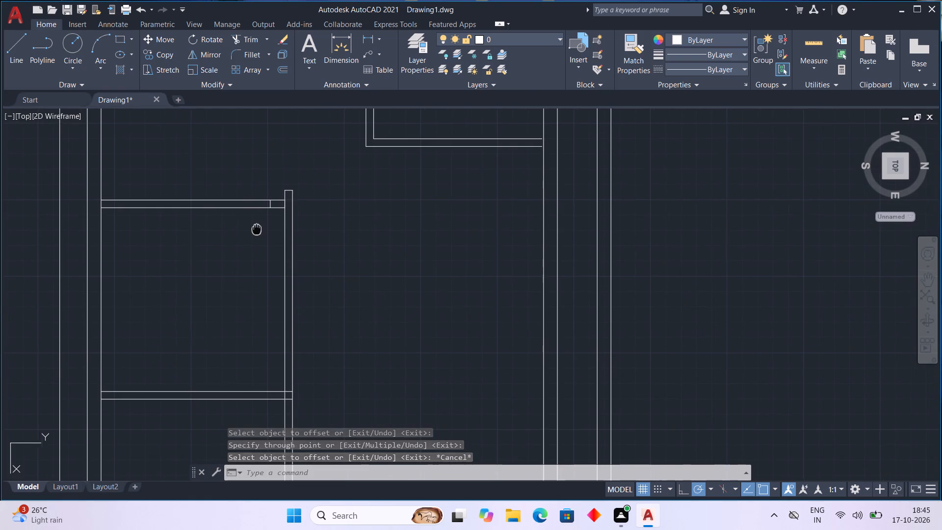
middle_click_drag(259, 227, 269, 213)
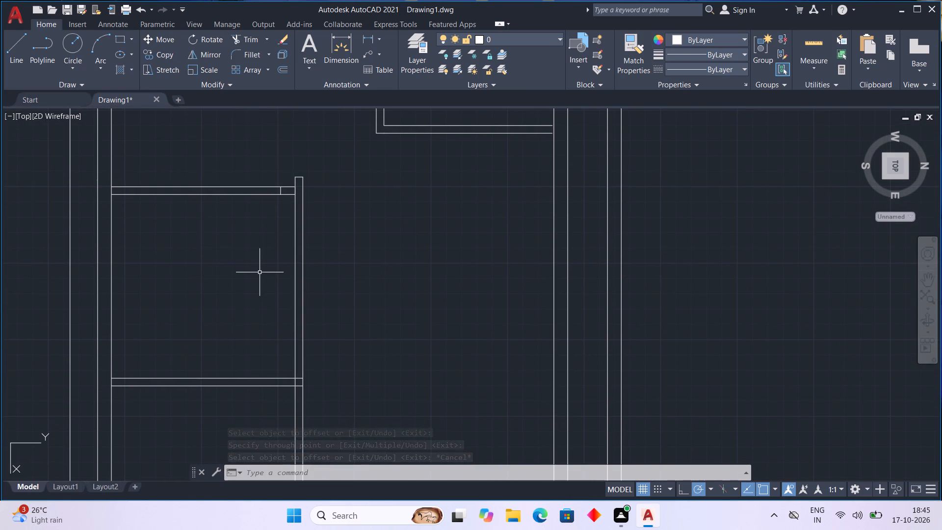
middle_click_drag(254, 277, 262, 276)
middle_click_drag(269, 271, 284, 223)
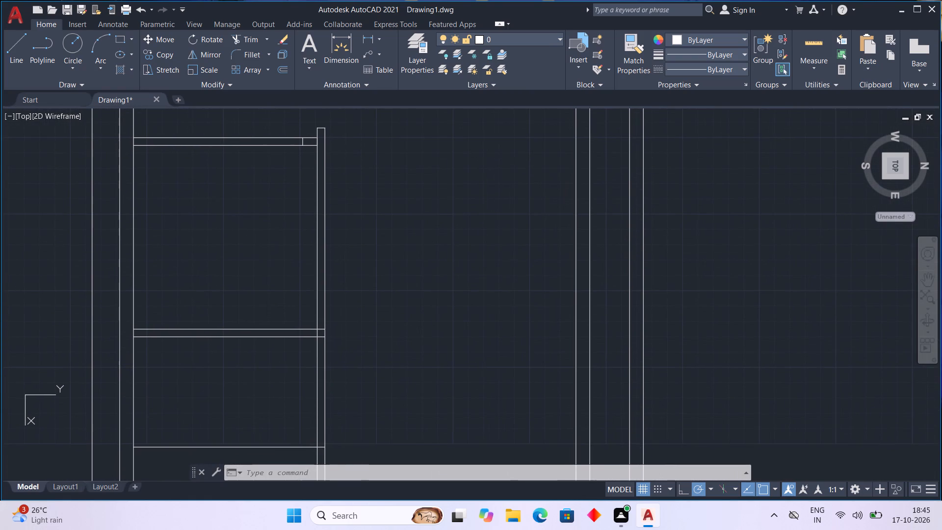
middle_click_drag(284, 223, 268, 299)
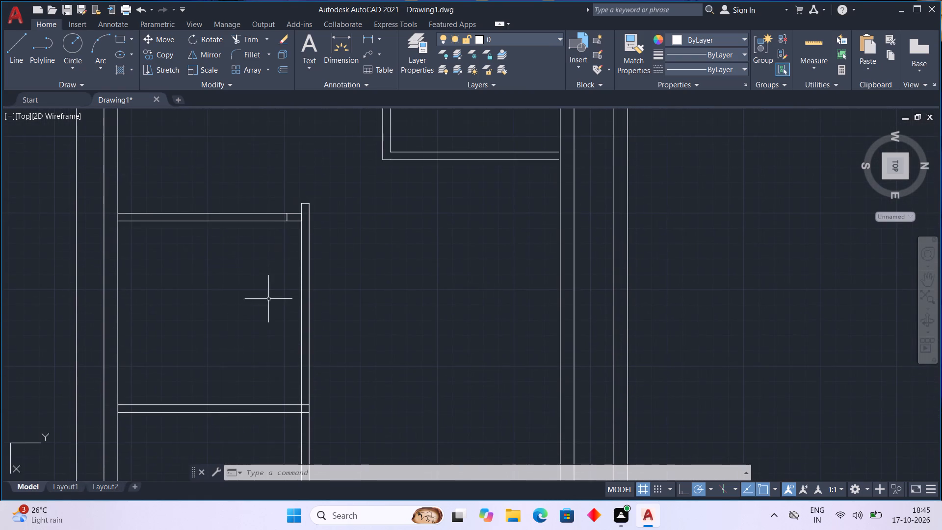
middle_click_drag(259, 281, 256, 305)
middle_click_drag(212, 267, 210, 323)
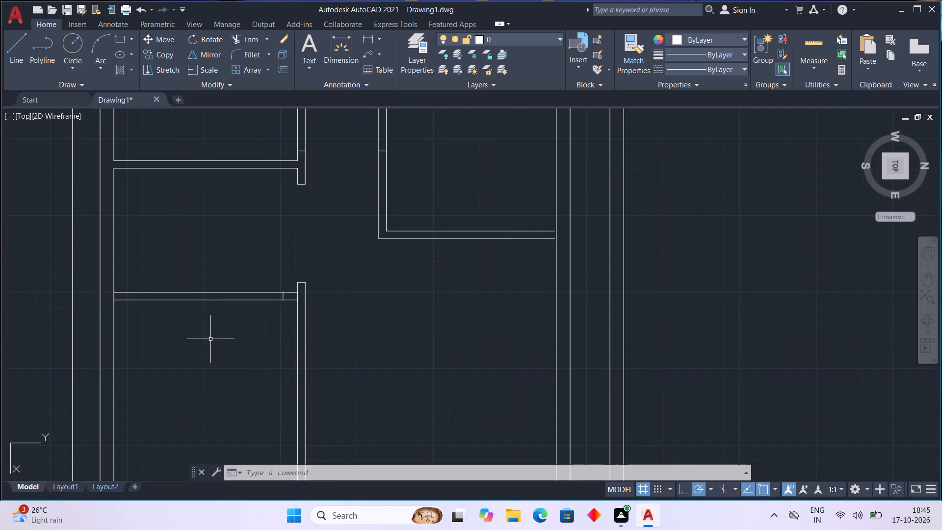
middle_click_drag(210, 340, 225, 230)
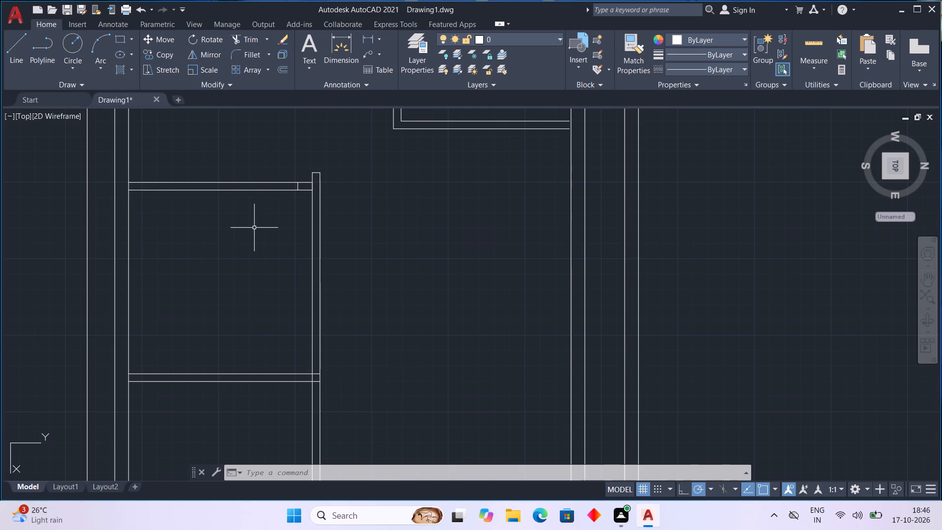
middle_click_drag(242, 233, 235, 338)
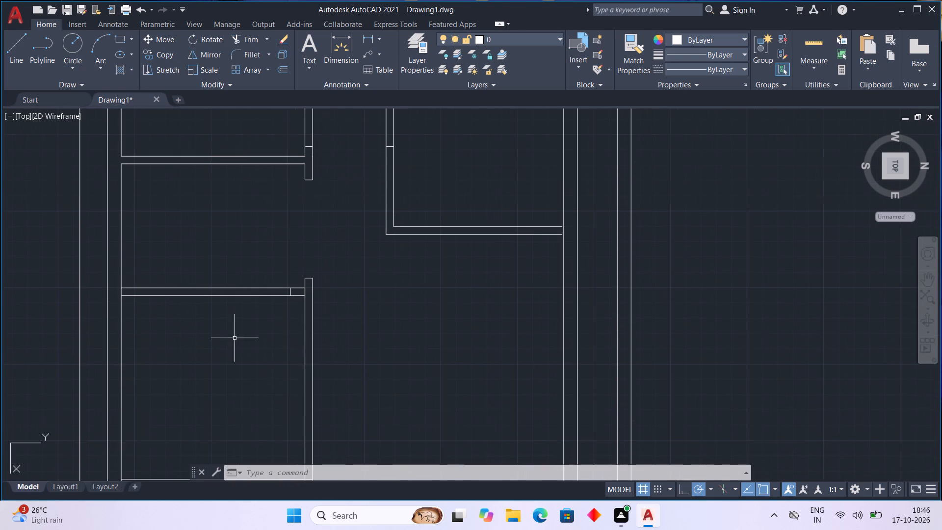
middle_click(371, 303)
middle_click_drag(371, 303, 332, 297)
middle_click_drag(427, 263, 234, 246)
scroll(257, 243, "up", 2)
middle_click_drag(288, 238, 158, 263)
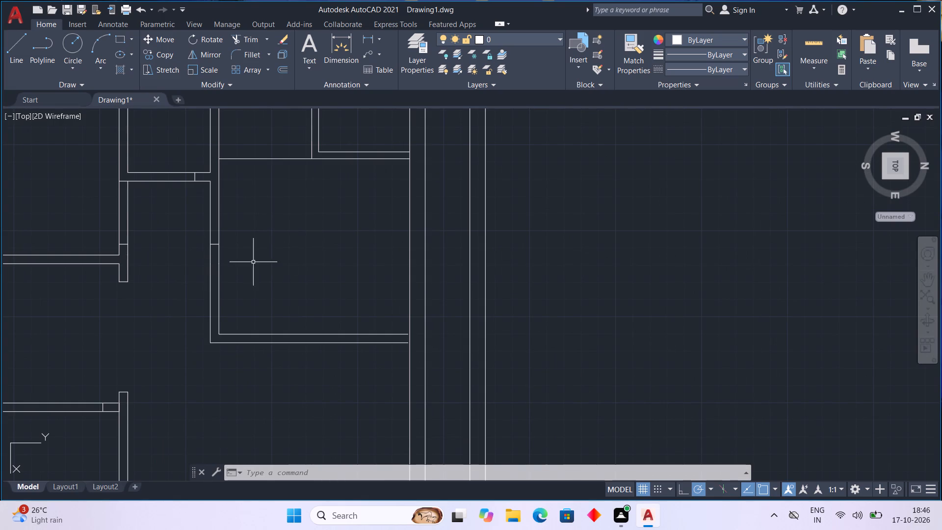
middle_click_drag(288, 264, 285, 206)
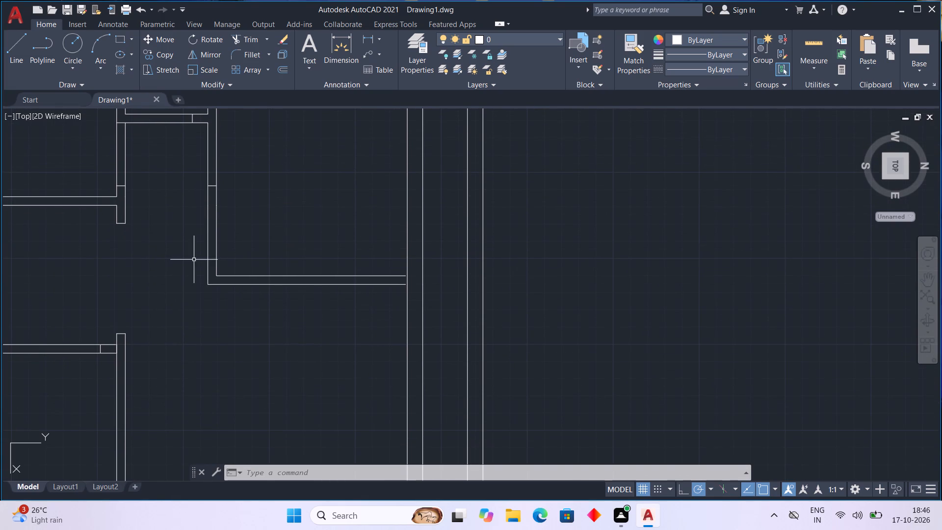
middle_click_drag(239, 259, 352, 266)
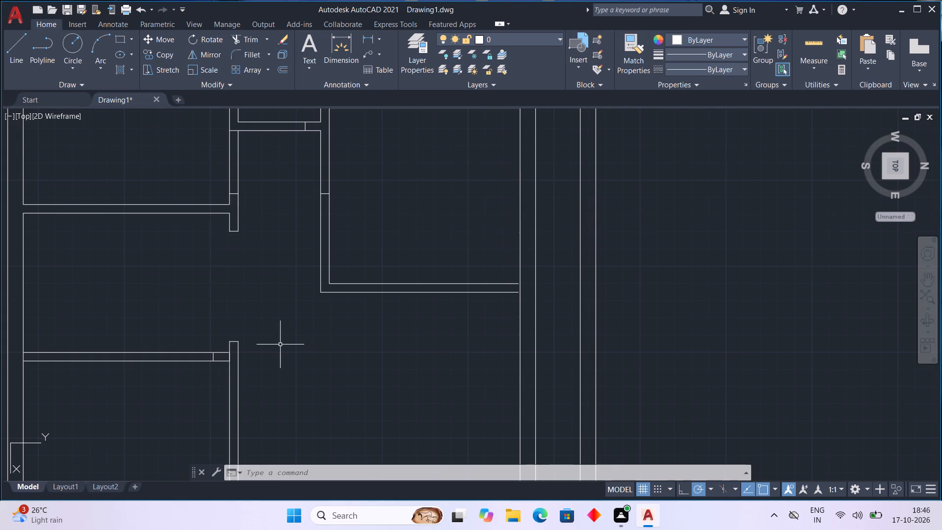
middle_click_drag(280, 344, 294, 466)
middle_click_drag(296, 391, 295, 399)
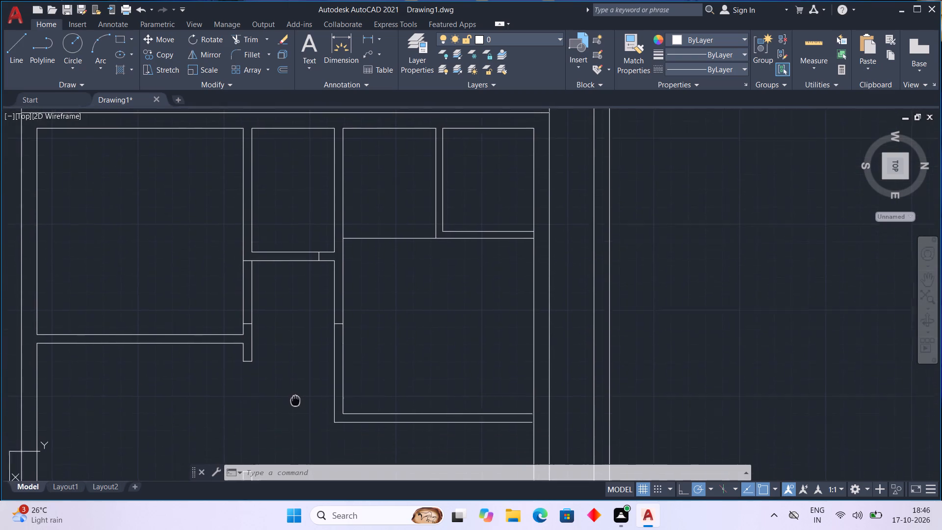
middle_click_drag(295, 399, 302, 308)
middle_click_drag(301, 333, 300, 239)
middle_click_drag(290, 306, 301, 290)
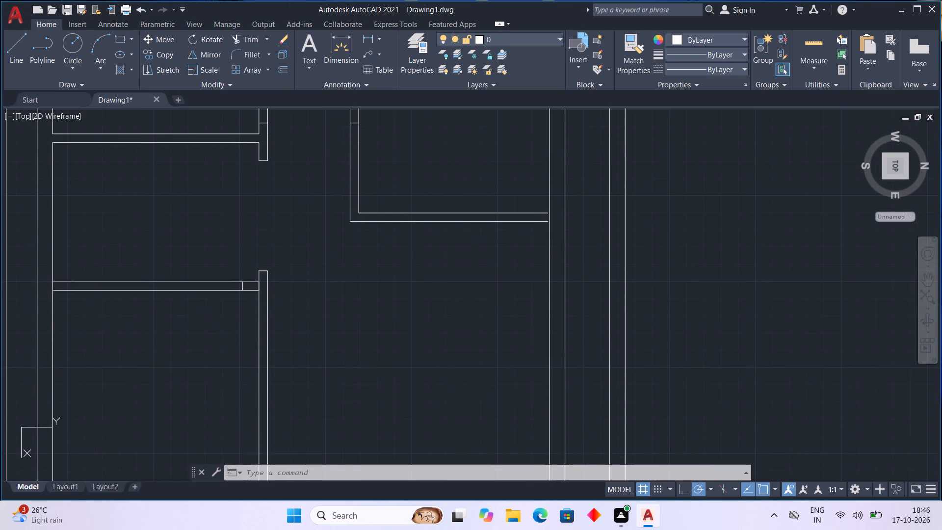
middle_click_drag(179, 345, 169, 368)
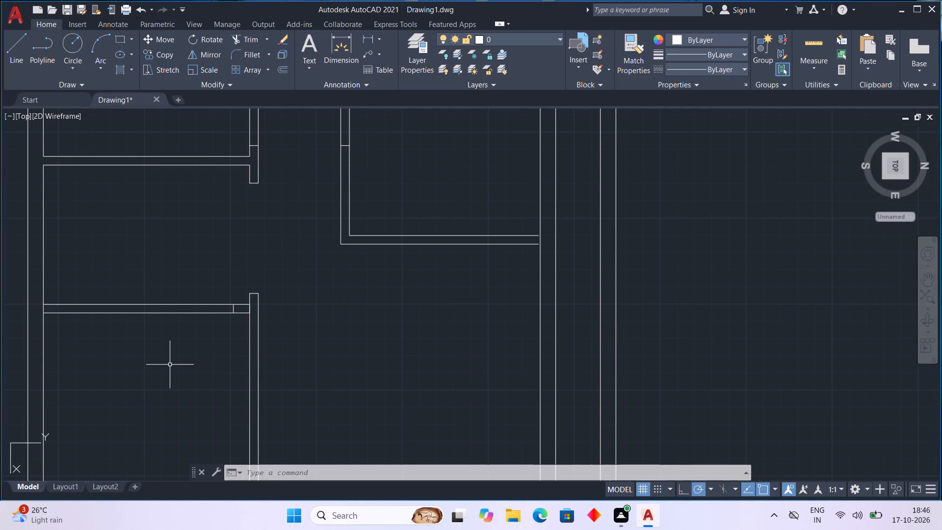
middle_click_drag(208, 350, 233, 345)
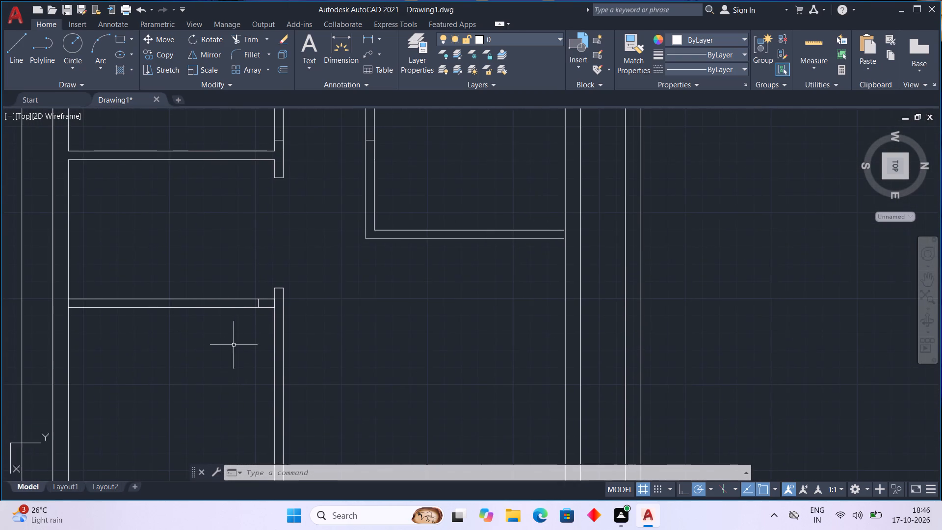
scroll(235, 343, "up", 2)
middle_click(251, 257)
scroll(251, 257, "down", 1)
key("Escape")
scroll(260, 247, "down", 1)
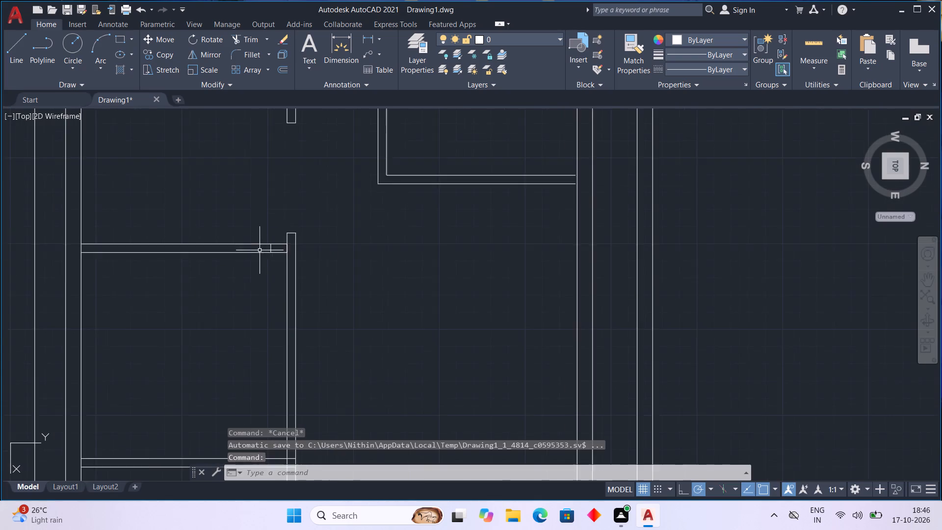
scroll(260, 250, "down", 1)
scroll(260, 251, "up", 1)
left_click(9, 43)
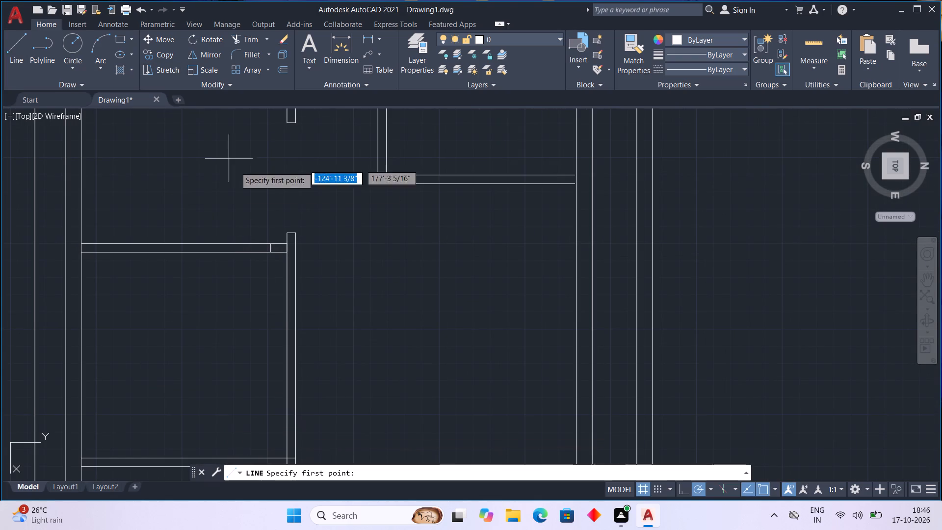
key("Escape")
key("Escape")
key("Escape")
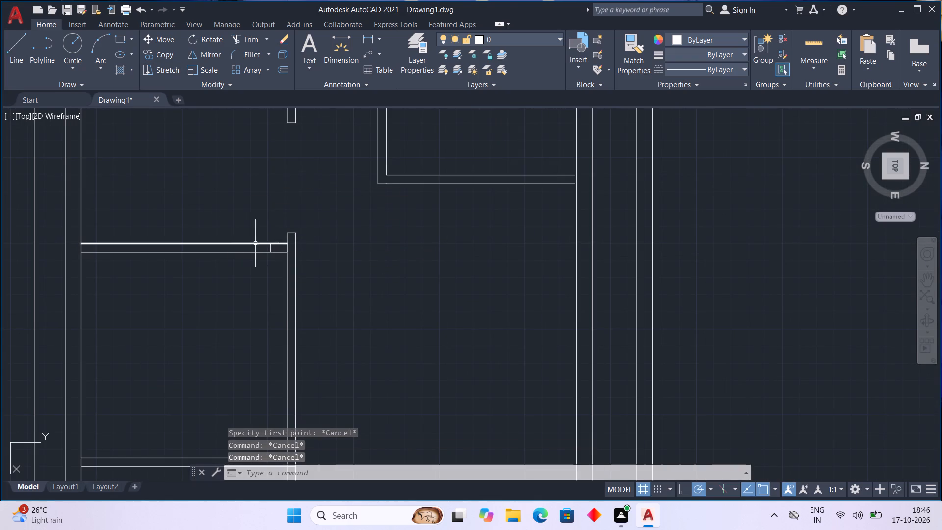
Offset the short line across the second cross partition southward through a point about 3'-4" away, marking the opening's other jamb.
scroll(257, 243, "up", 3)
scroll(265, 243, "down", 2)
left_click(285, 248)
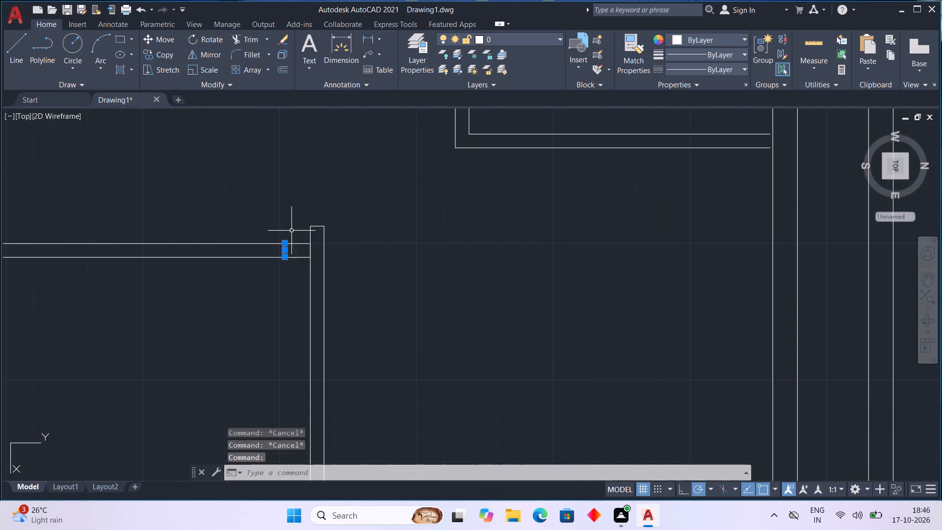
key("Escape")
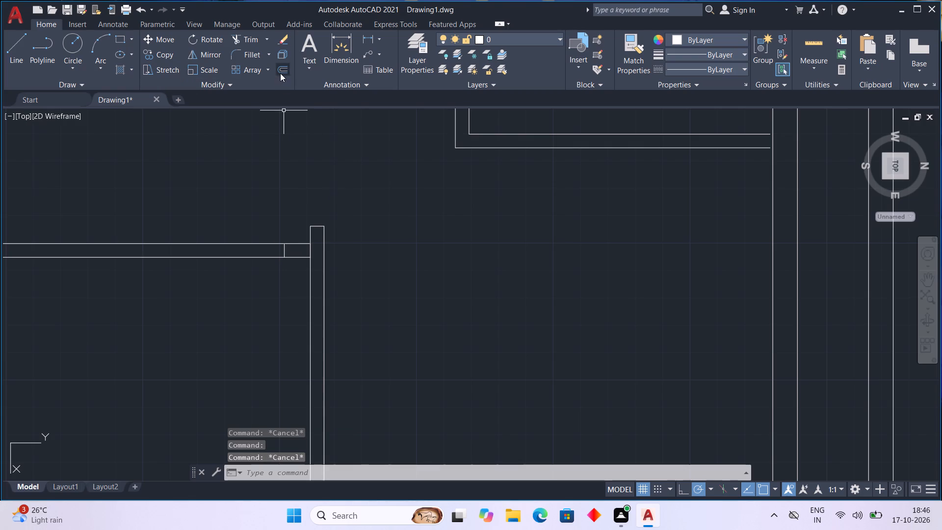
left_click(283, 69)
key("space")
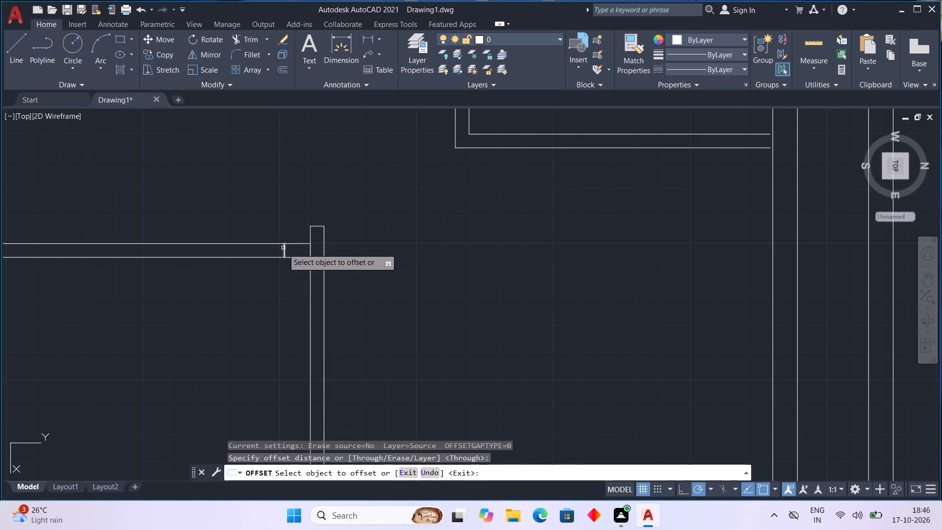
left_click(284, 248)
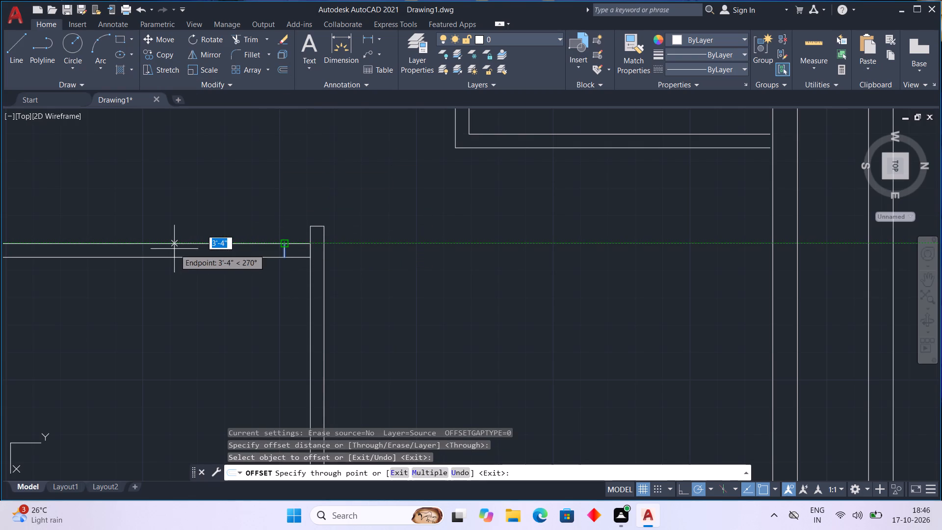
left_click(172, 251)
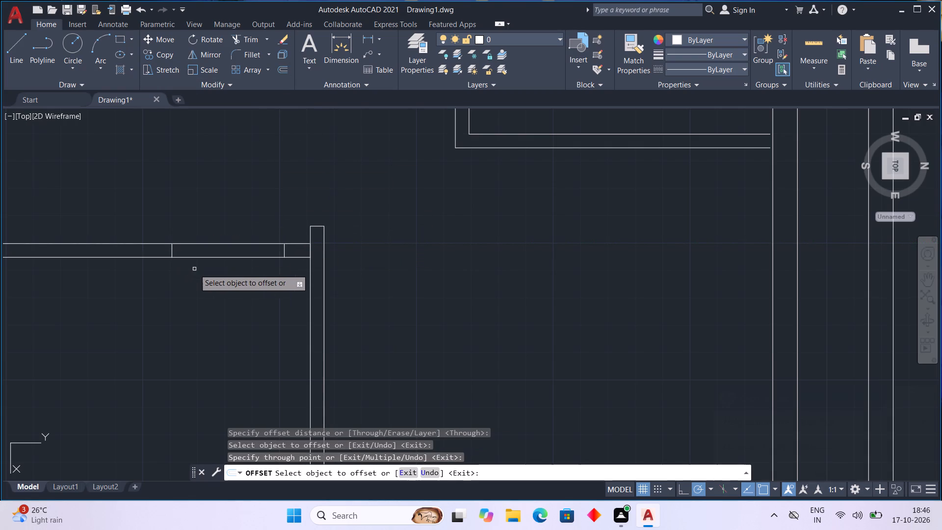
Trim the west face line of the second cross partition between the two short jamb lines.
middle_click_drag(198, 281, 204, 263)
scroll(204, 263, "down", 2)
middle_click_drag(203, 264, 223, 300)
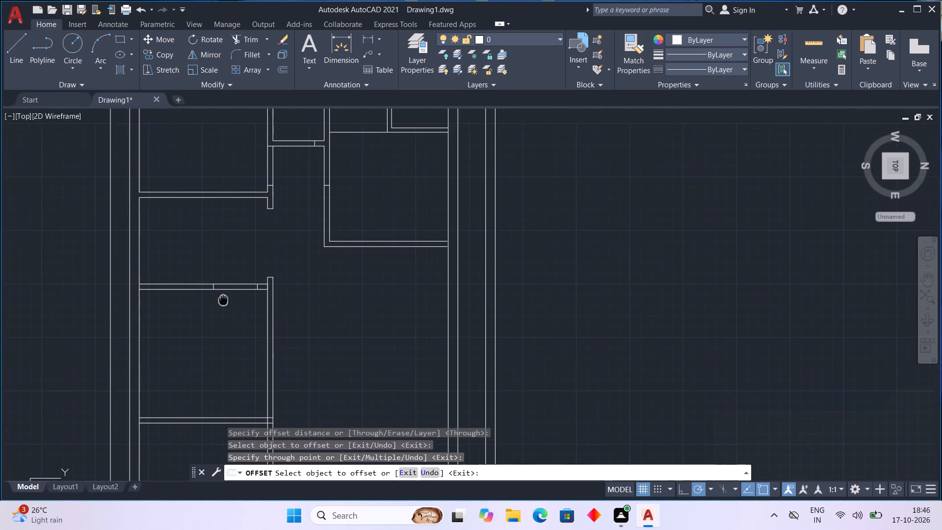
middle_click_drag(223, 300, 224, 301)
scroll(224, 307, "up", 1)
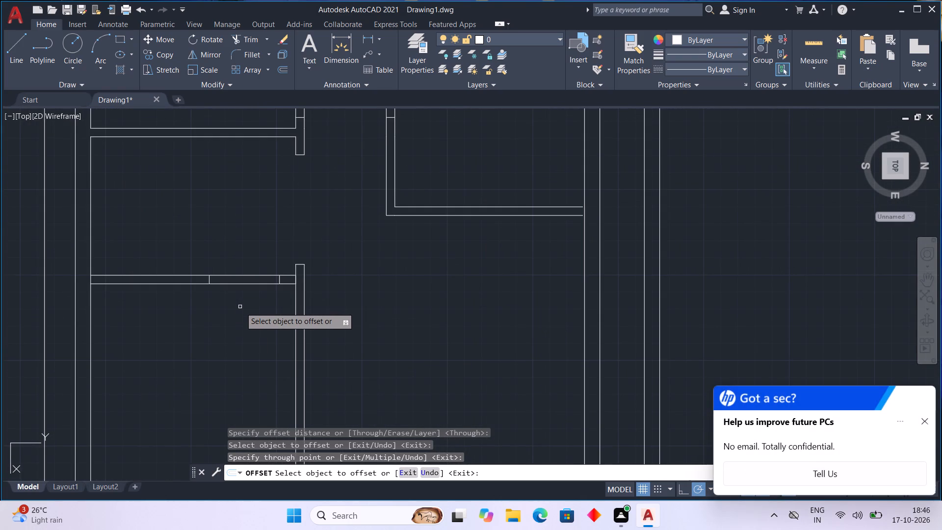
scroll(240, 307, "up", 1)
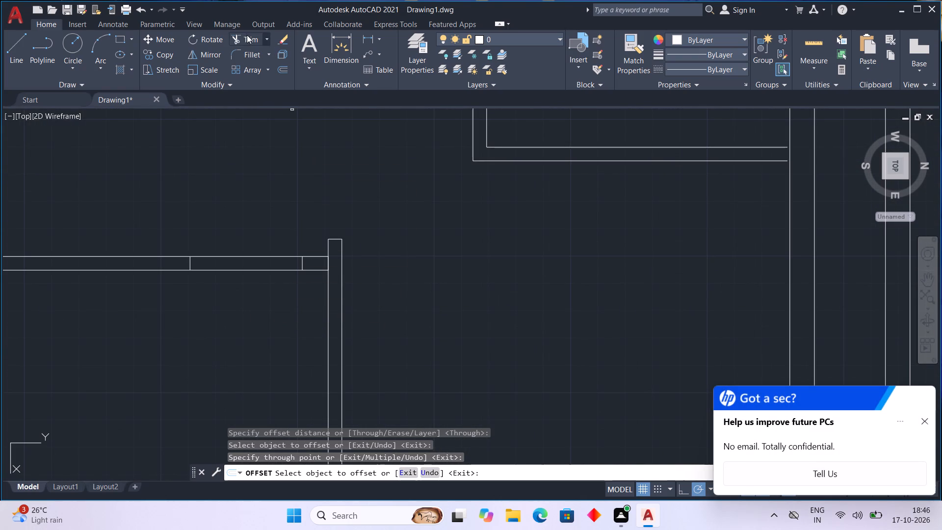
left_click(235, 33)
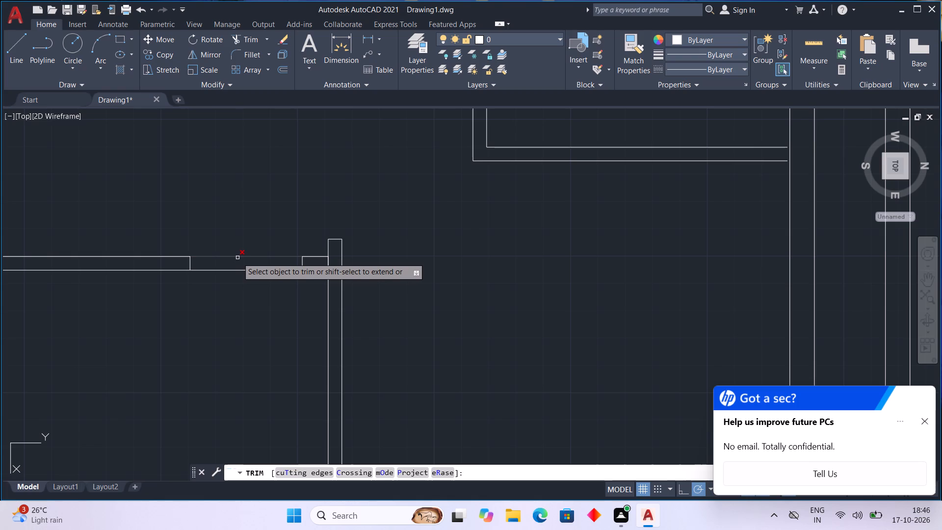
left_click(237, 258)
Measure the room east of the second cross partition along its south wall and along the next cross partition.
scroll(254, 376, "down", 1)
middle_click_drag(254, 376, 243, 282)
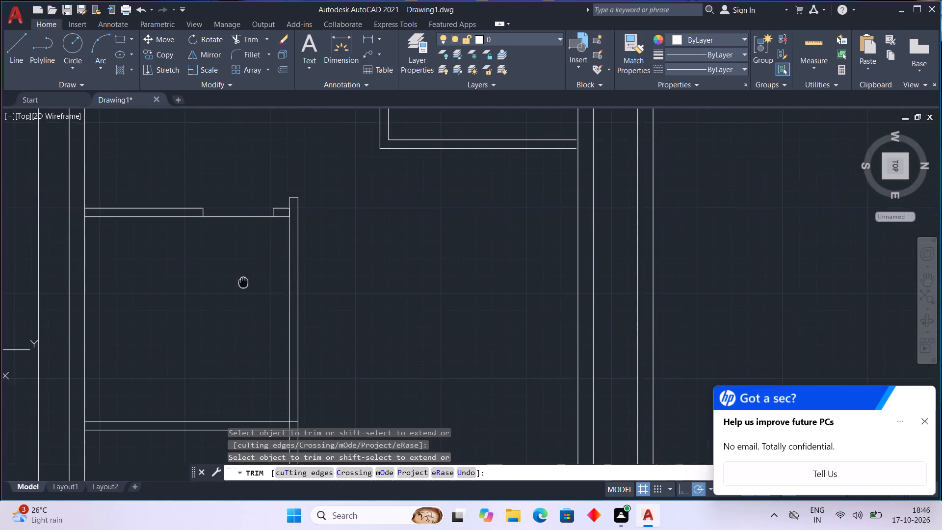
middle_click_drag(243, 282, 244, 279)
middle_click_drag(238, 322, 236, 286)
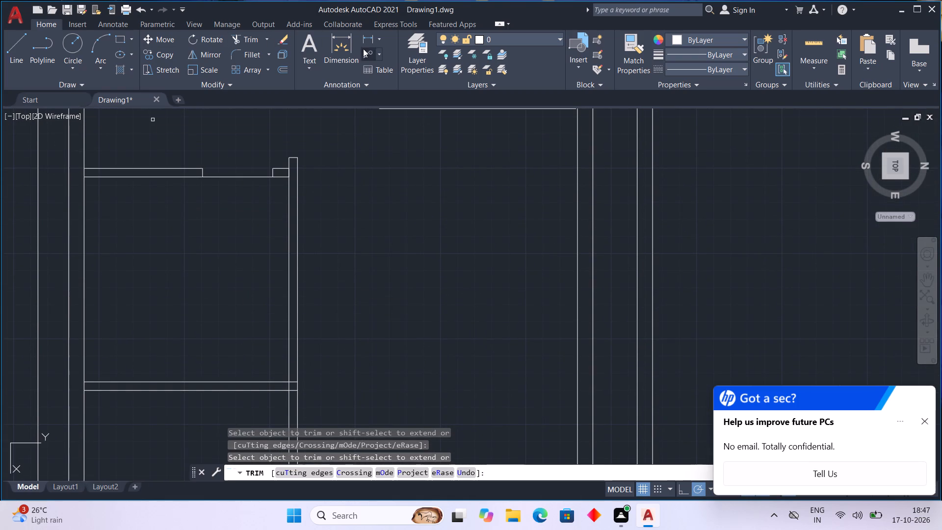
left_click(340, 41)
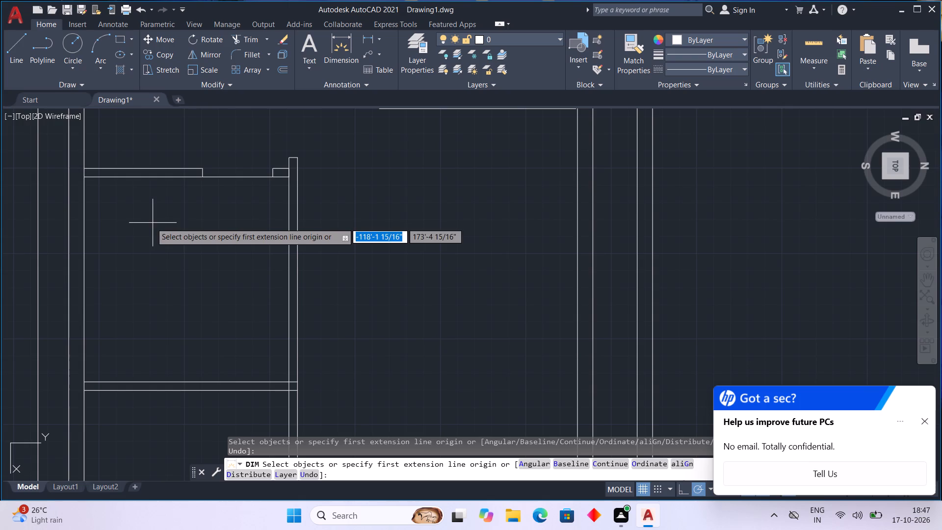
left_click(84, 179)
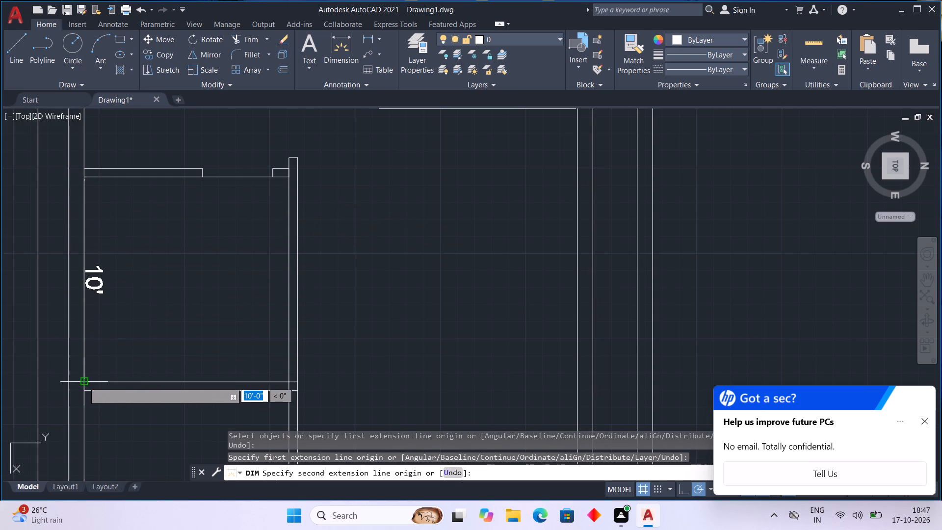
key("Escape")
middle_click_drag(145, 347, 145, 335)
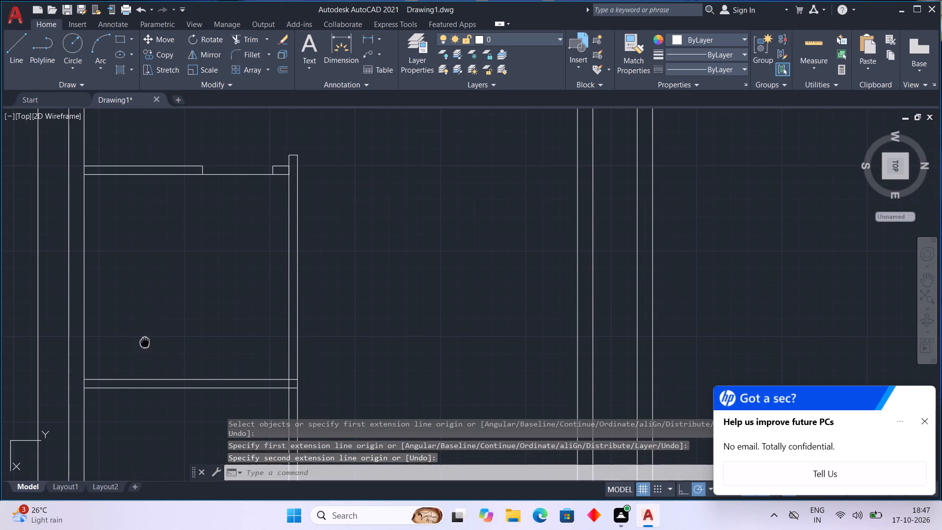
middle_click_drag(145, 335, 145, 245)
key("space")
left_click(79, 279)
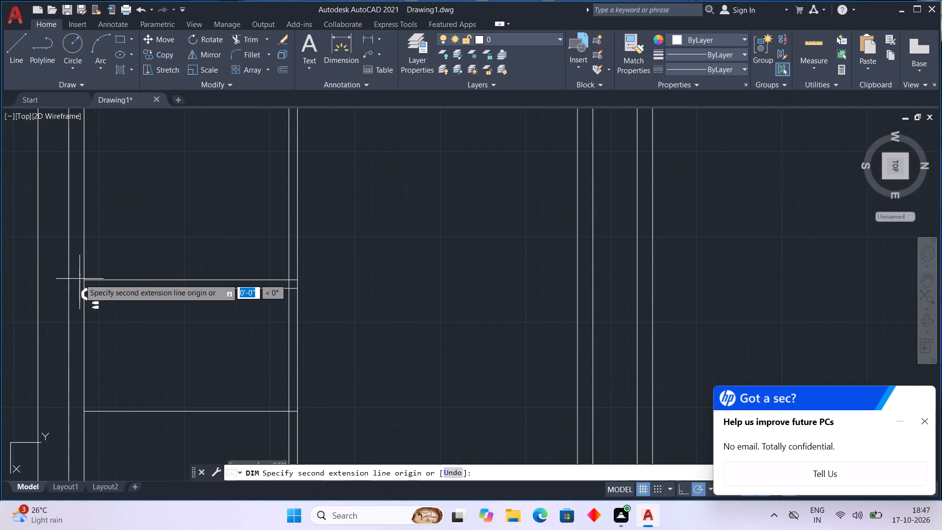
key("Escape")
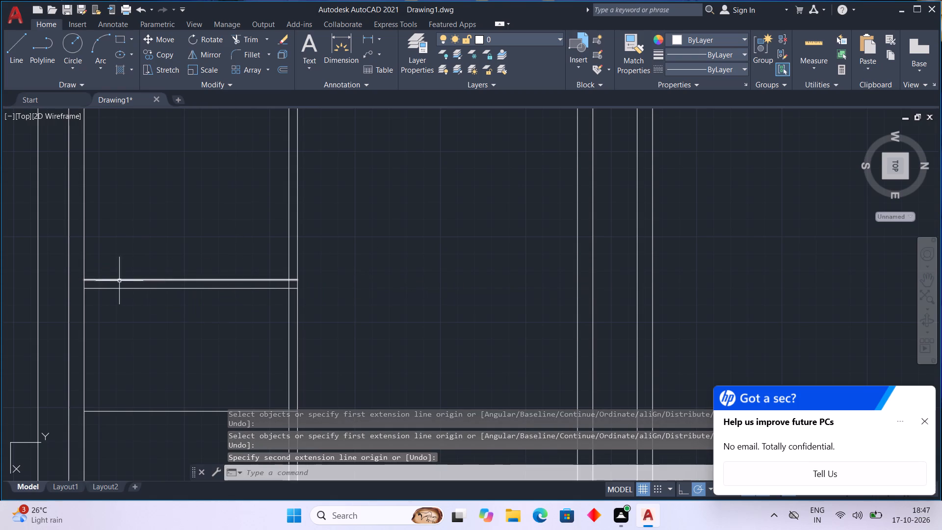
key("space")
left_click(88, 281)
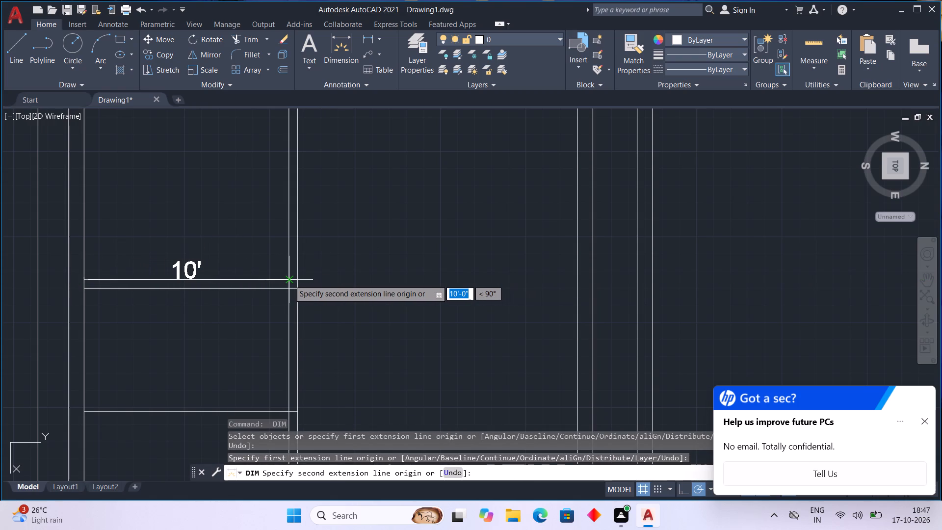
key("Escape")
middle_click_drag(289, 280, 286, 366)
middle_click_drag(233, 278, 232, 403)
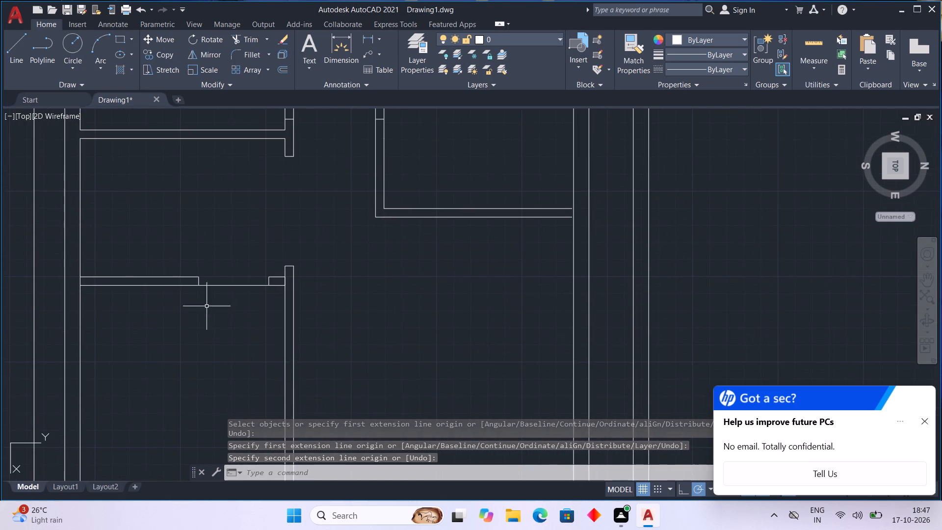
Look over the room east of the second cross partition and the neighbouring partitions to the west and east.
middle_click_drag(207, 306, 231, 165)
scroll(235, 265, "down", 1)
middle_click_drag(235, 263, 220, 218)
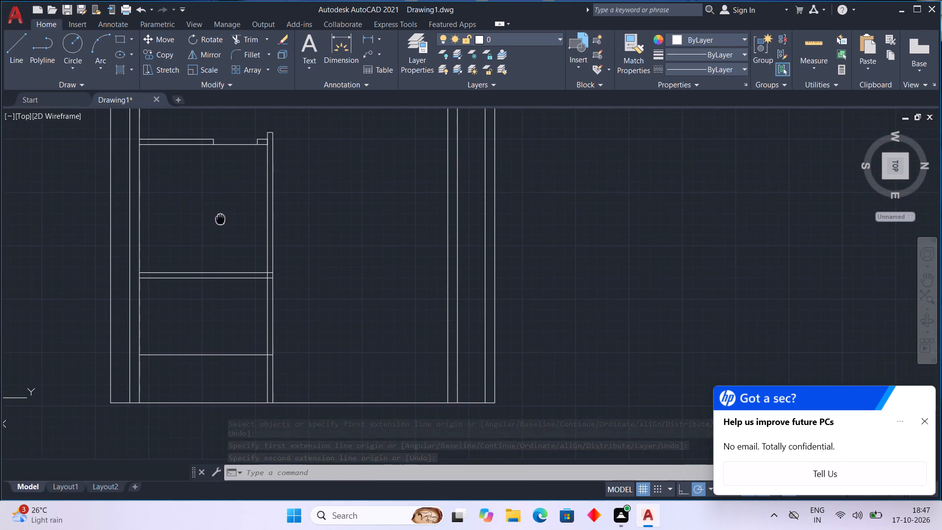
middle_click_drag(205, 238, 204, 279)
middle_click_drag(206, 239, 201, 301)
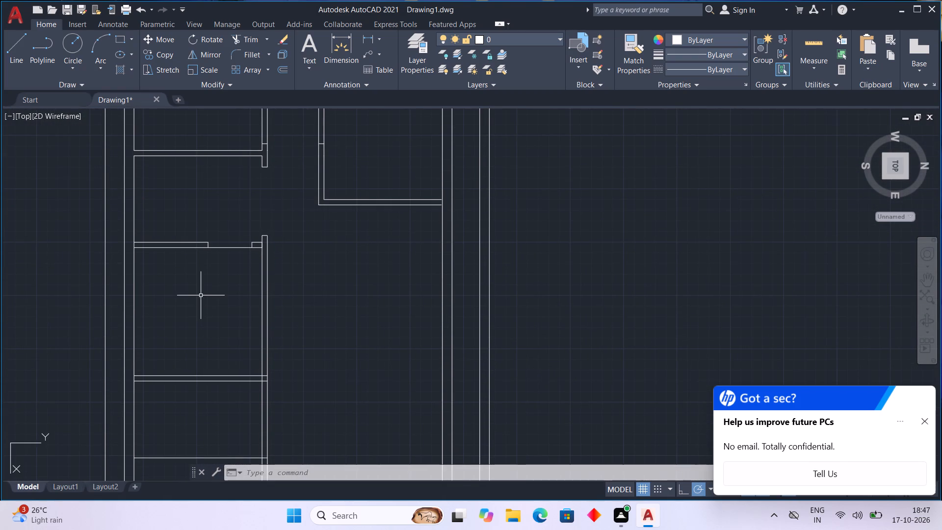
scroll(202, 279, "up", 1)
scroll(202, 279, "down", 1)
middle_click_drag(202, 279, 192, 335)
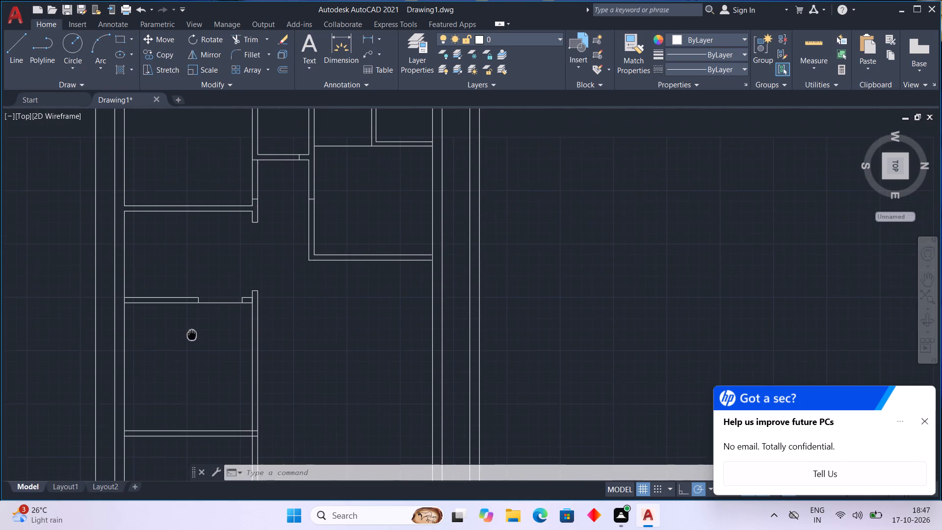
middle_click_drag(192, 335, 184, 281)
middle_click_drag(187, 303, 192, 266)
scroll(191, 286, "up", 1)
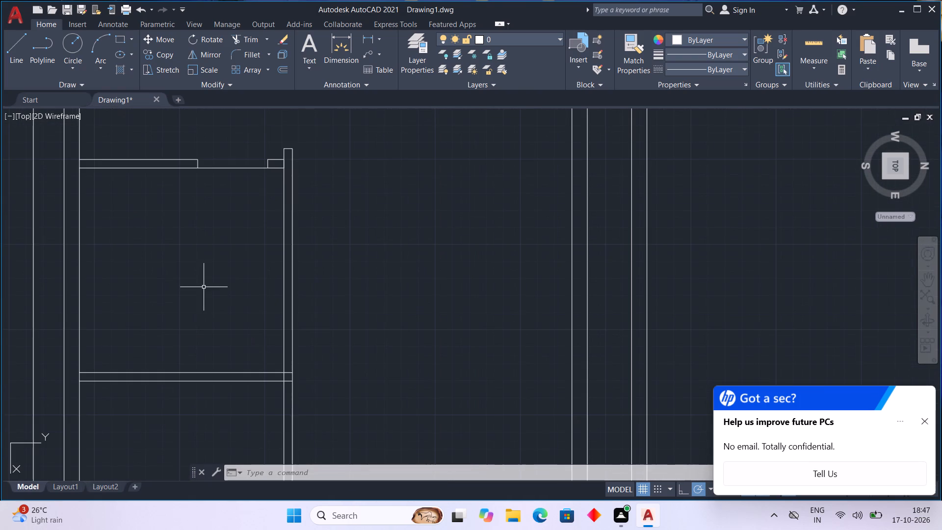
key("Escape")
Erase both face lines of the next cross partition east of the second one.
scroll(203, 319, "down", 1)
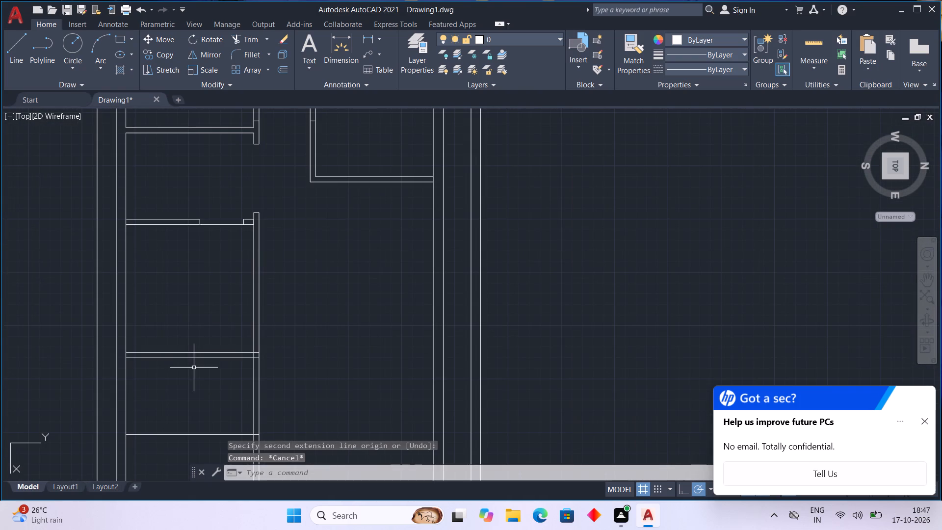
left_click(194, 353)
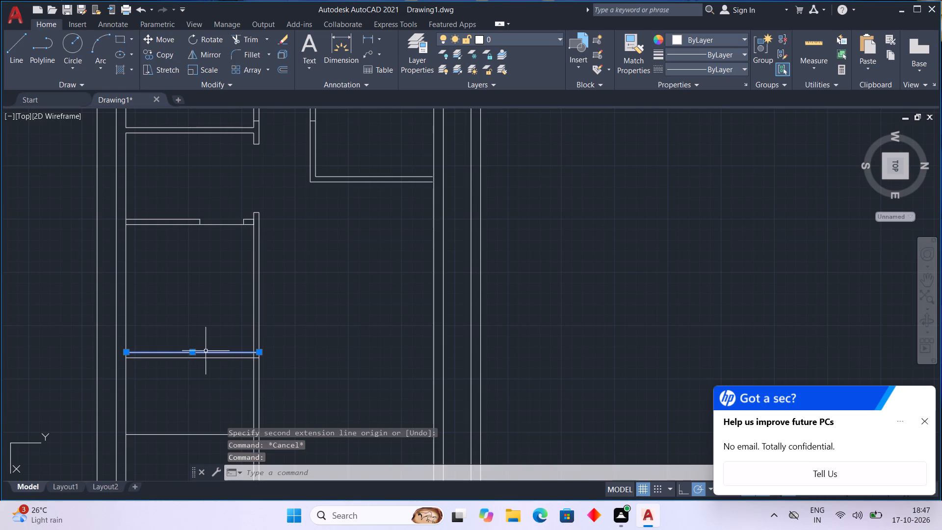
key("Delete")
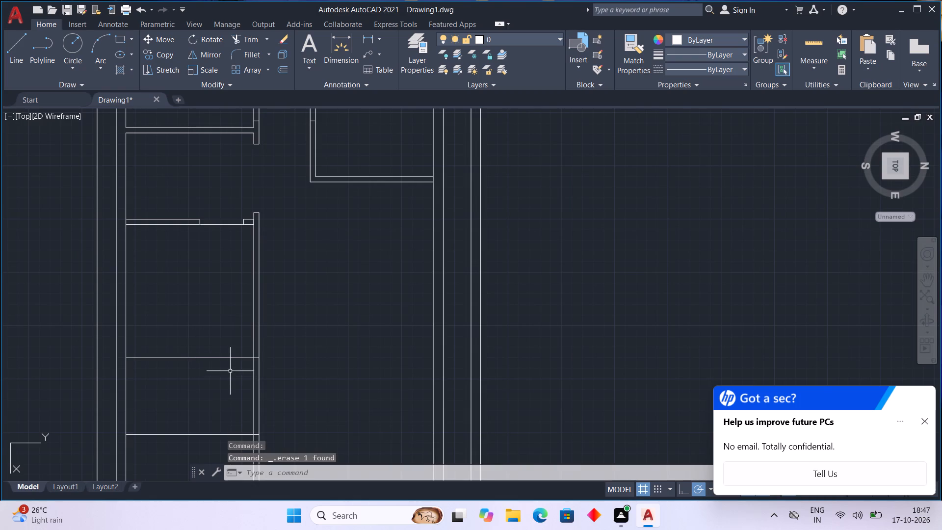
left_click(230, 358)
key("Delete")
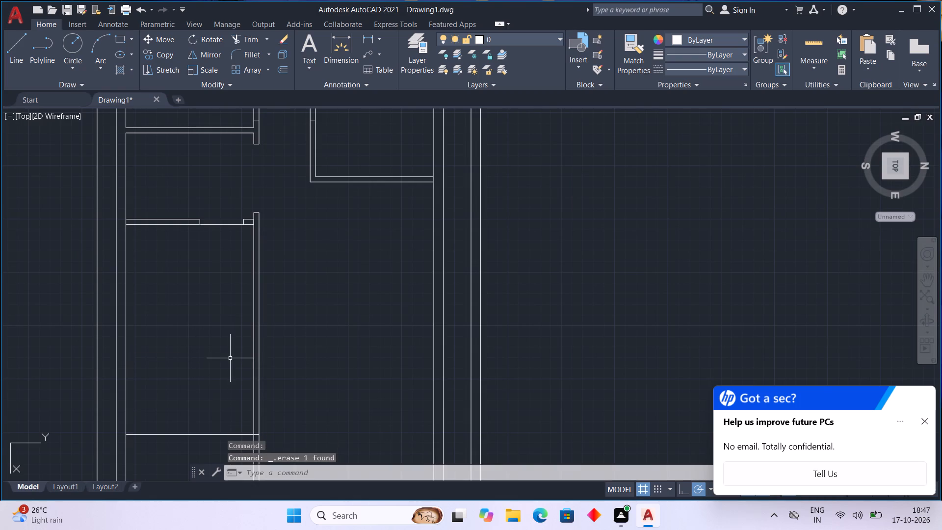
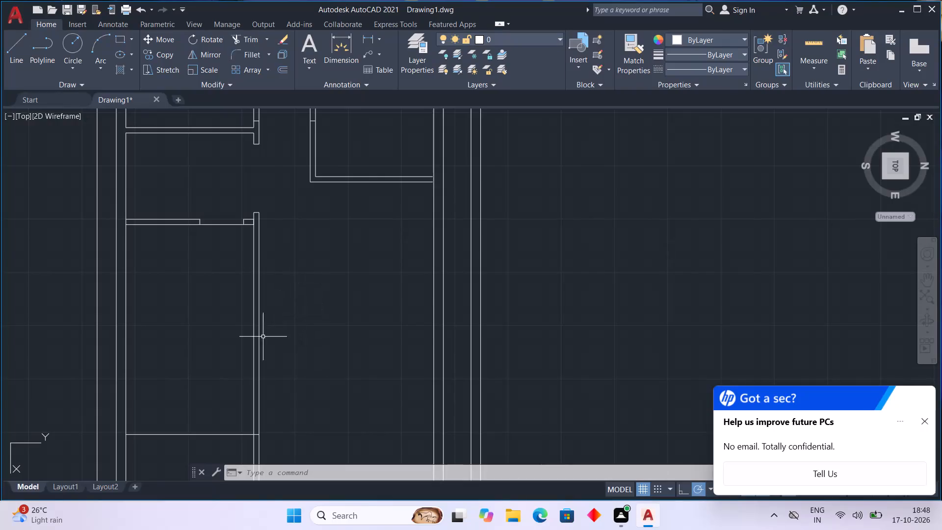
Offset the east face line of the second cross partition 6'6" to the east.
middle_click_drag(259, 333, 283, 217)
middle_click_drag(287, 218, 283, 311)
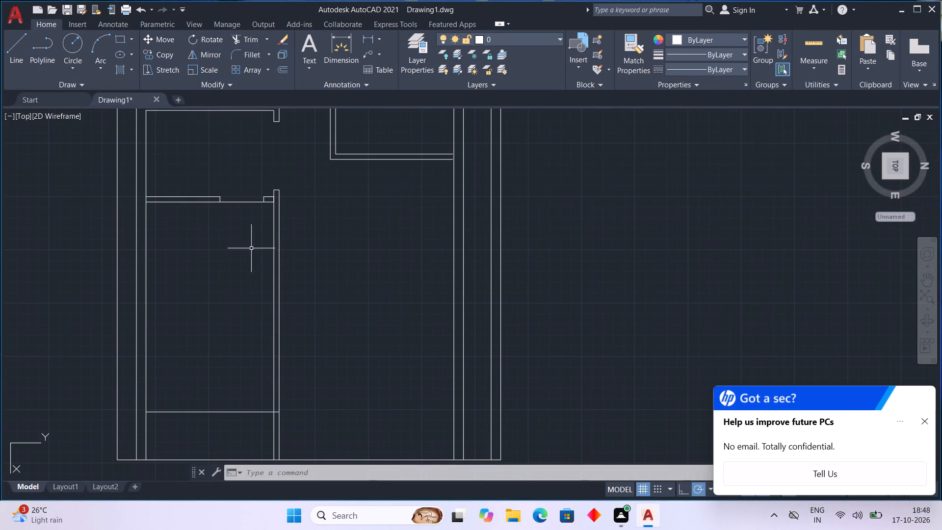
middle_click_drag(245, 249, 241, 239)
left_click(283, 63)
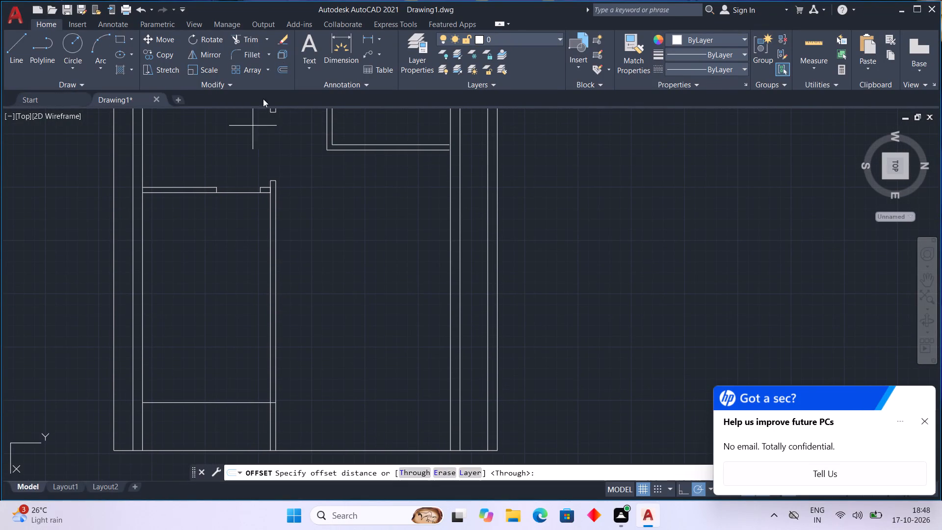
key("space")
left_click(237, 192)
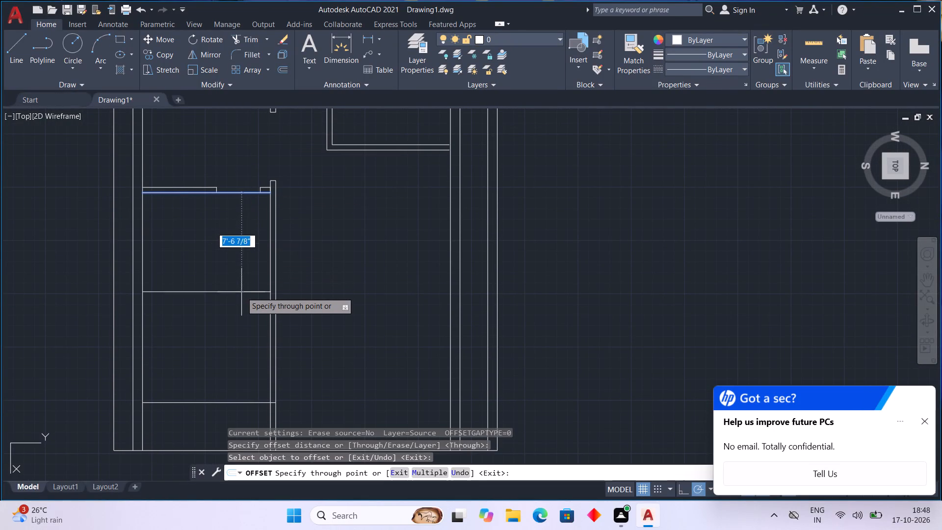
key("6")
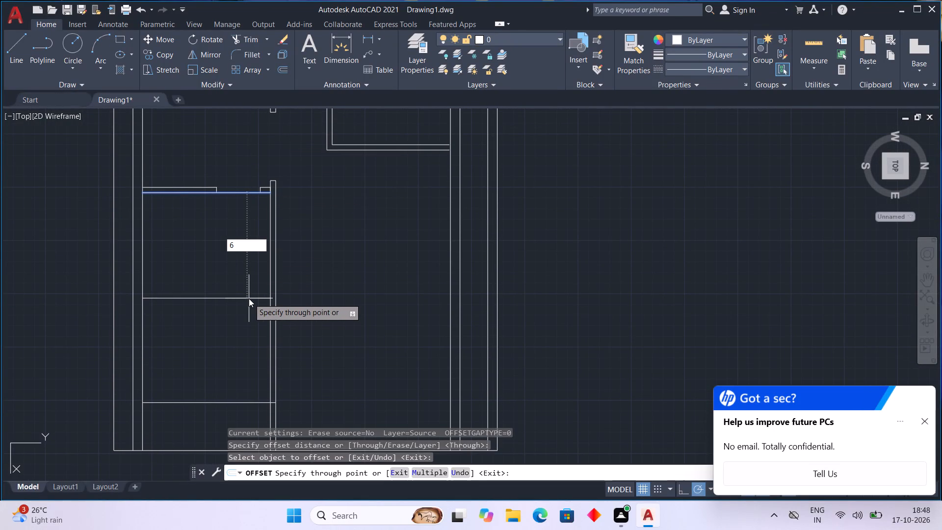
key("apostrophe")
key("6")
key("shift+quotedbl")
key("Return")
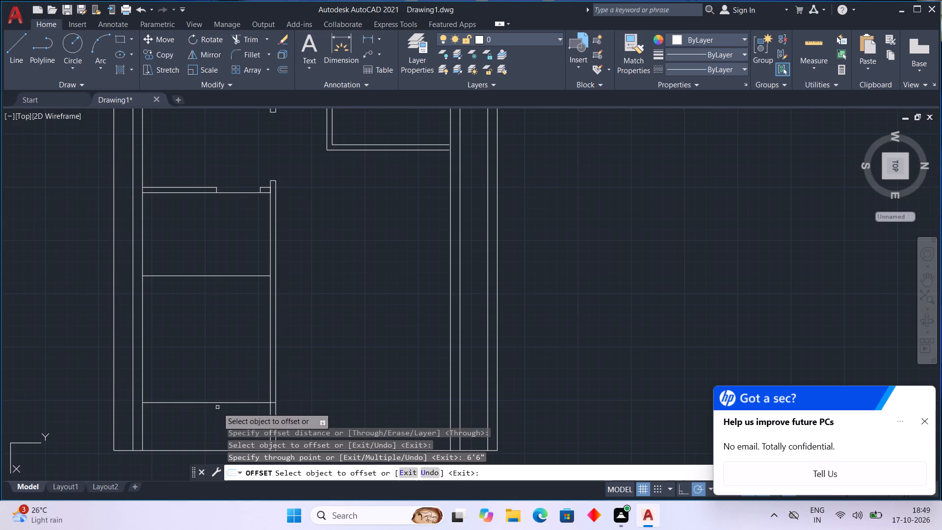
Offset the new cross line 5" east to form the third cross partition.
middle_click_drag(225, 373, 222, 408)
middle_click_drag(225, 392, 209, 338)
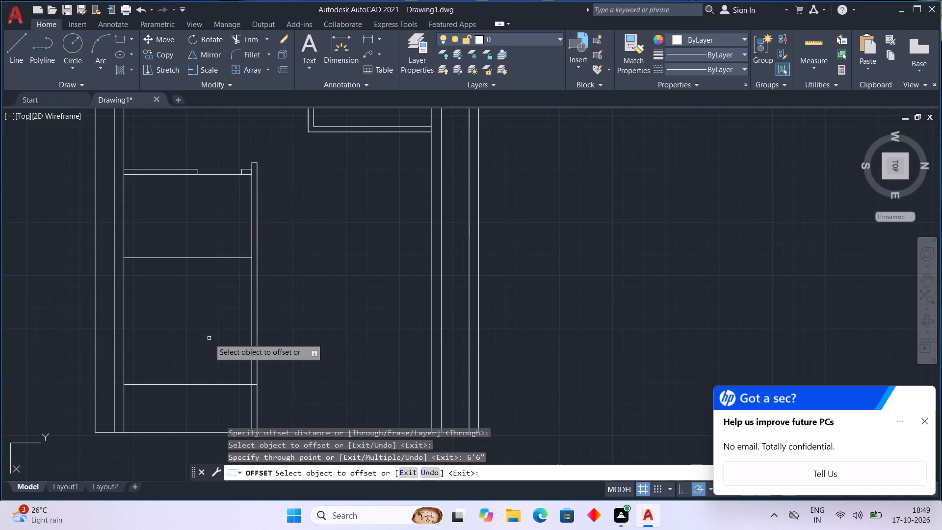
left_click(218, 258)
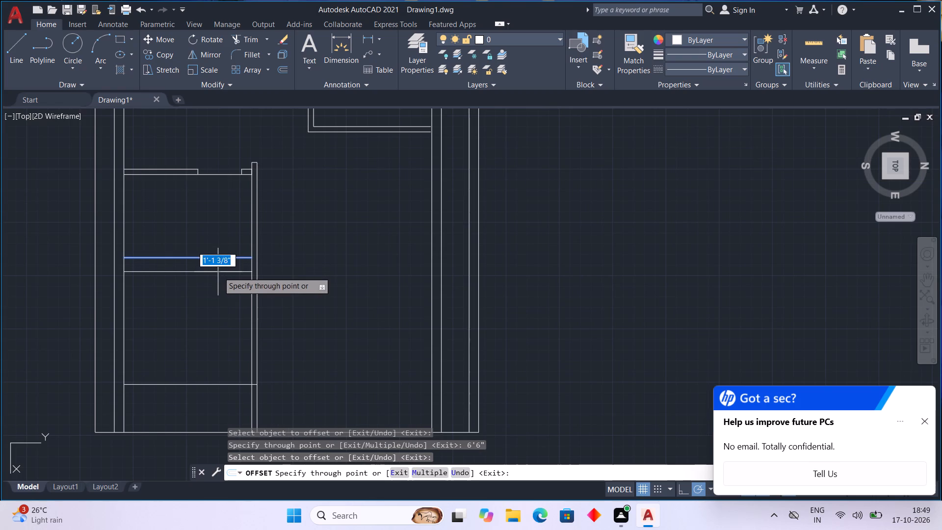
key("5")
key("Return")
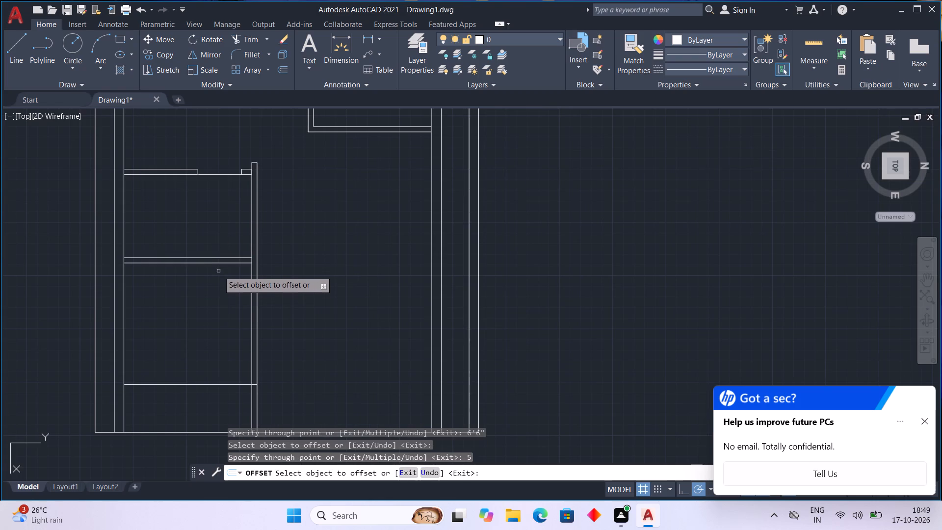
Offset the east face line of the third cross partition 6' to the east.
left_click(221, 264)
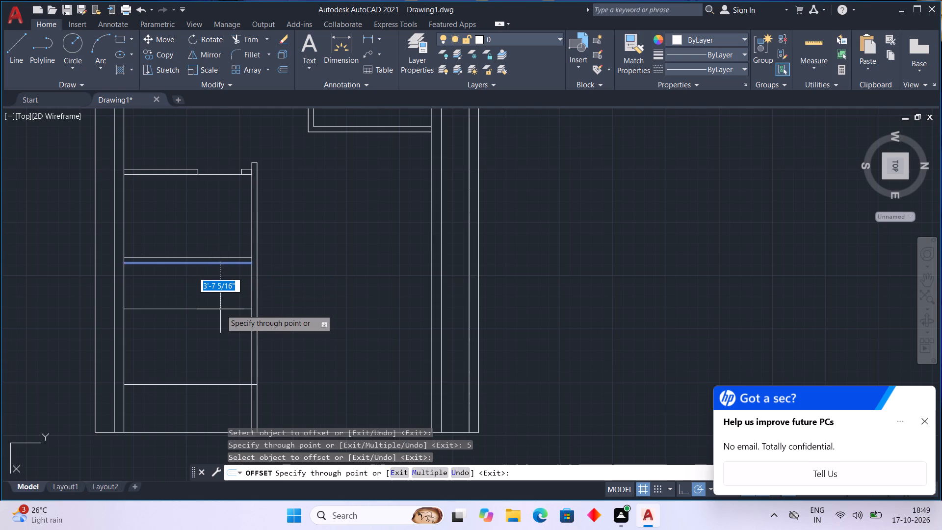
middle_click_drag(220, 309, 204, 395)
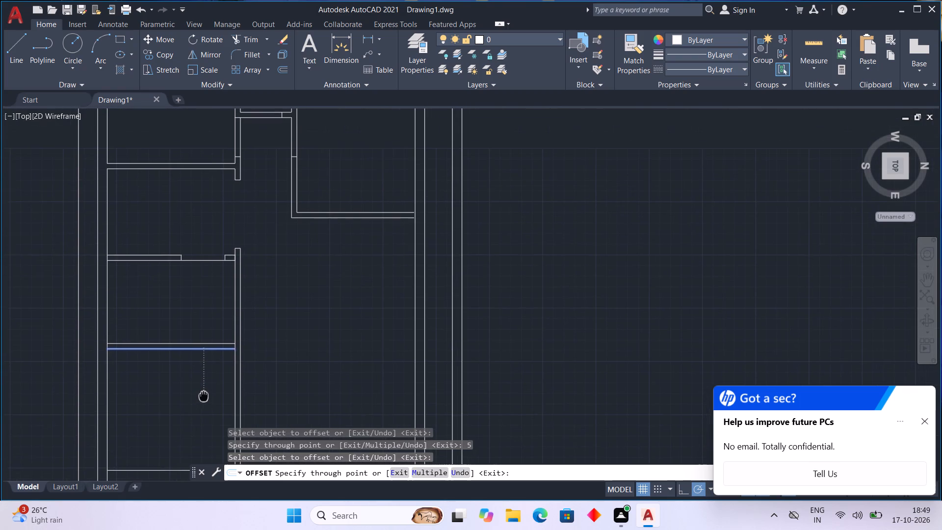
middle_click_drag(204, 395, 189, 453)
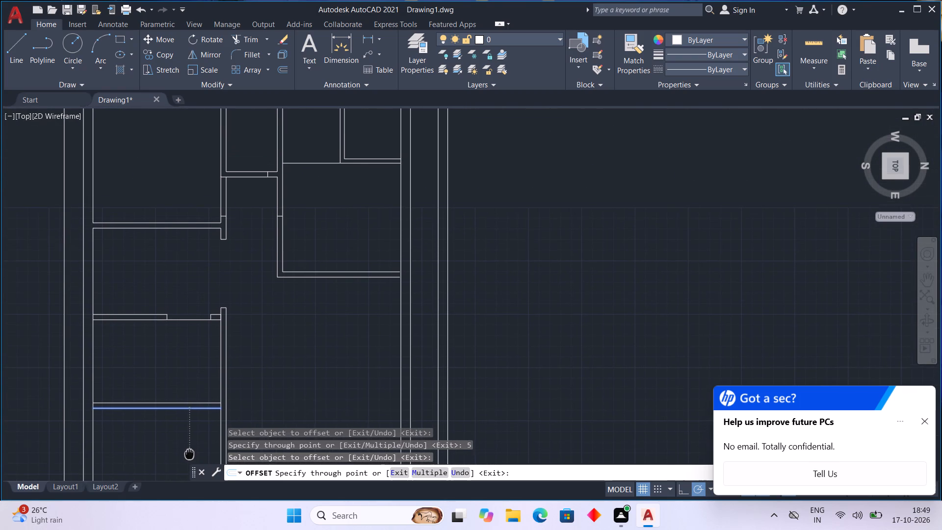
middle_click_drag(189, 453, 188, 444)
middle_click_drag(188, 444, 194, 393)
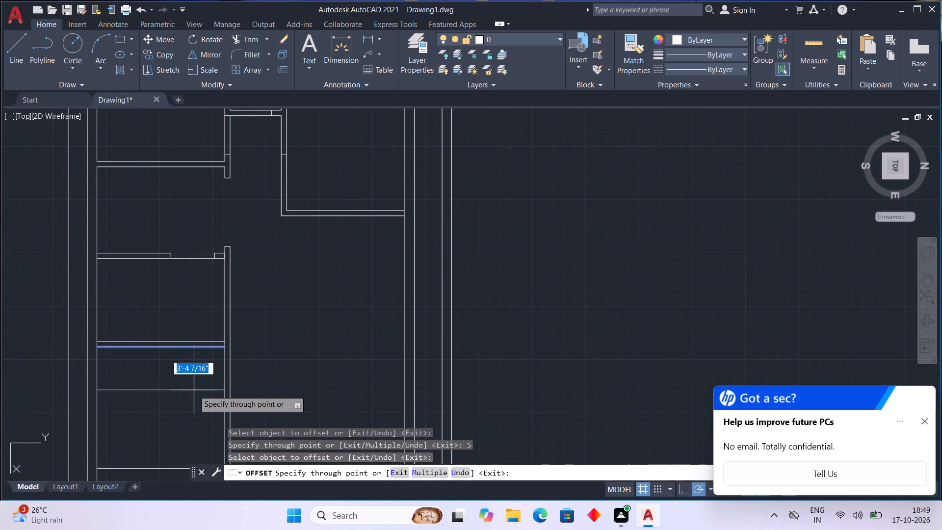
middle_click_drag(194, 390, 191, 337)
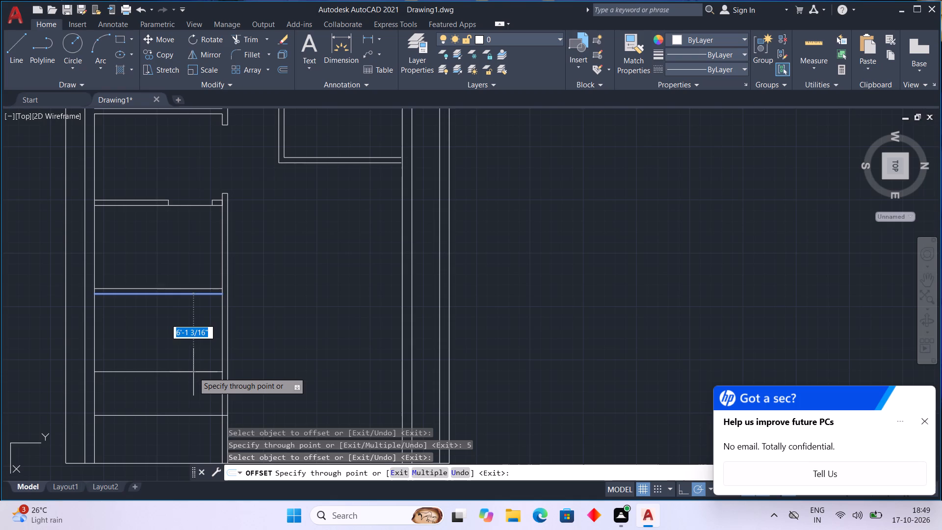
type("6'")
key("Return")
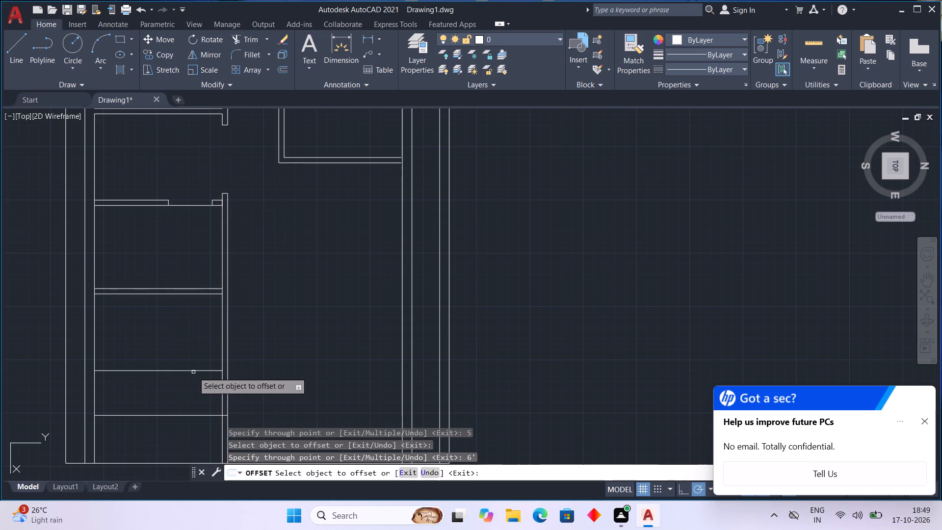
Erase the leftover single cross line nearest the plan's east edge.
middle_click_drag(176, 404, 177, 381)
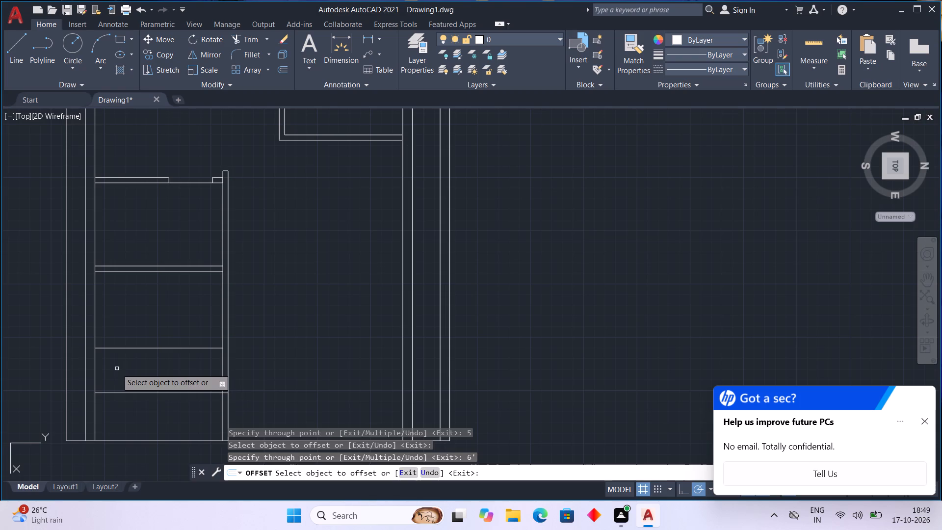
key("Escape")
left_click(124, 393)
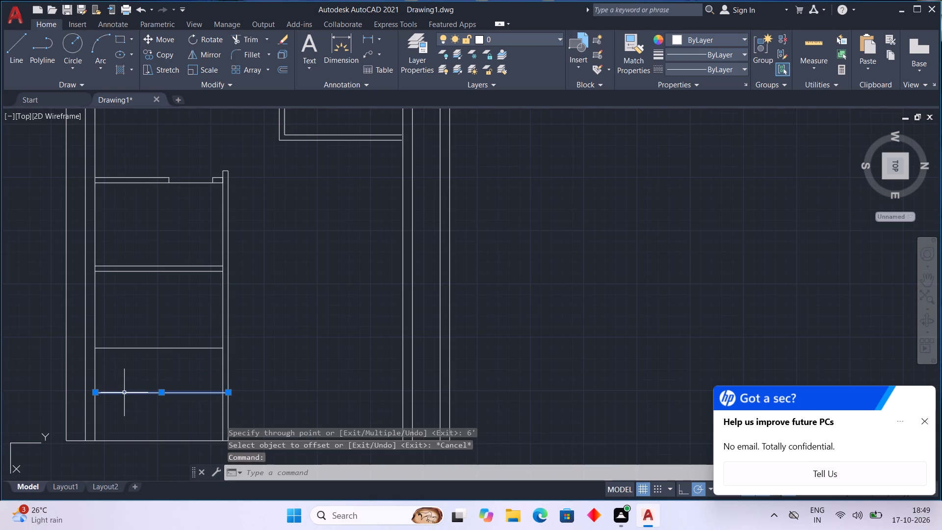
key("Delete")
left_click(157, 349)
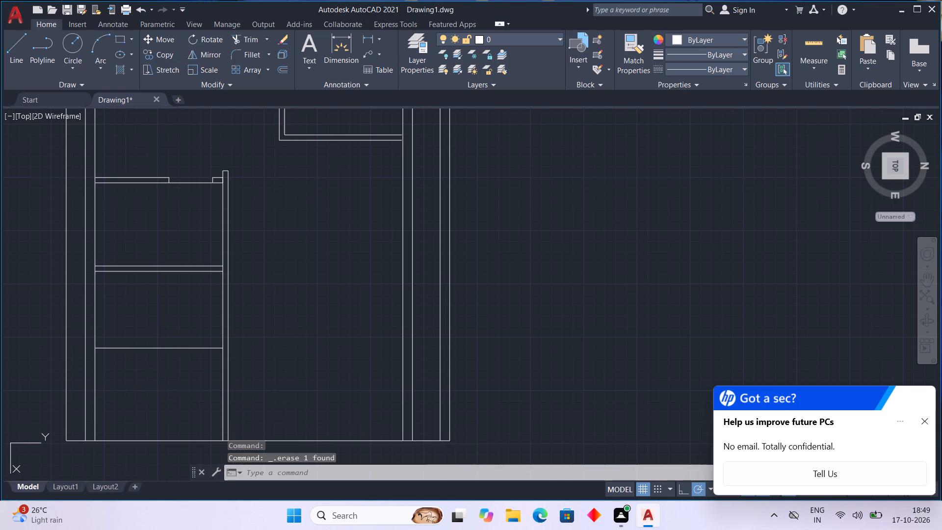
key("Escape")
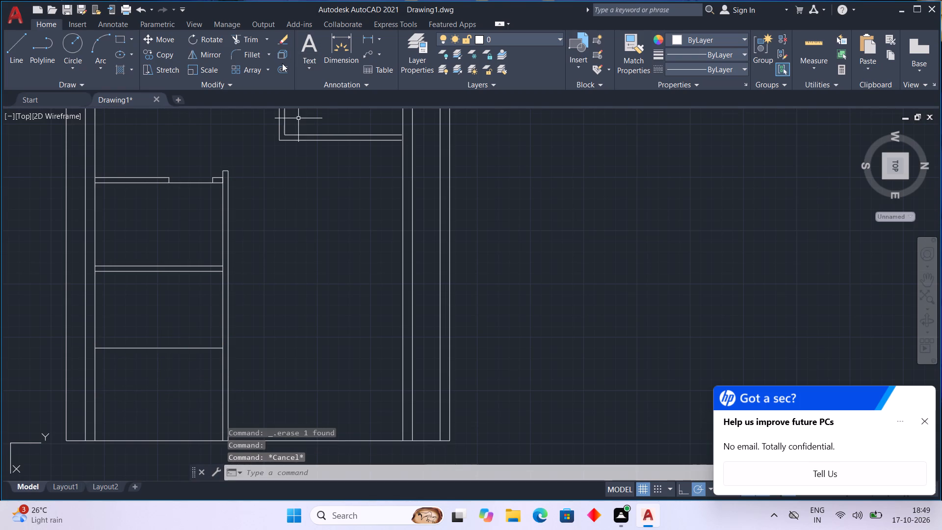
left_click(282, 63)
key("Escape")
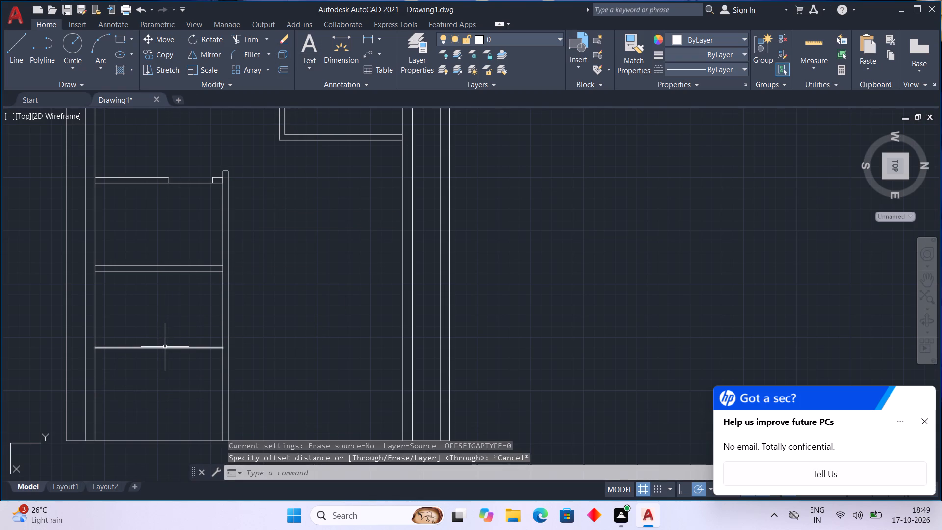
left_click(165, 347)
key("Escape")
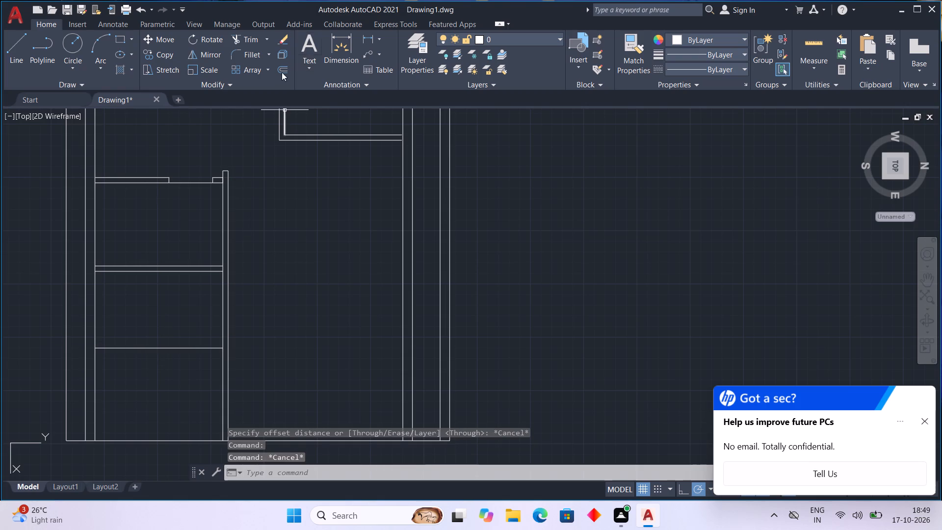
Offset the remaining single cross line 5" east to form the fourth cross partition.
left_click(281, 69)
key("space")
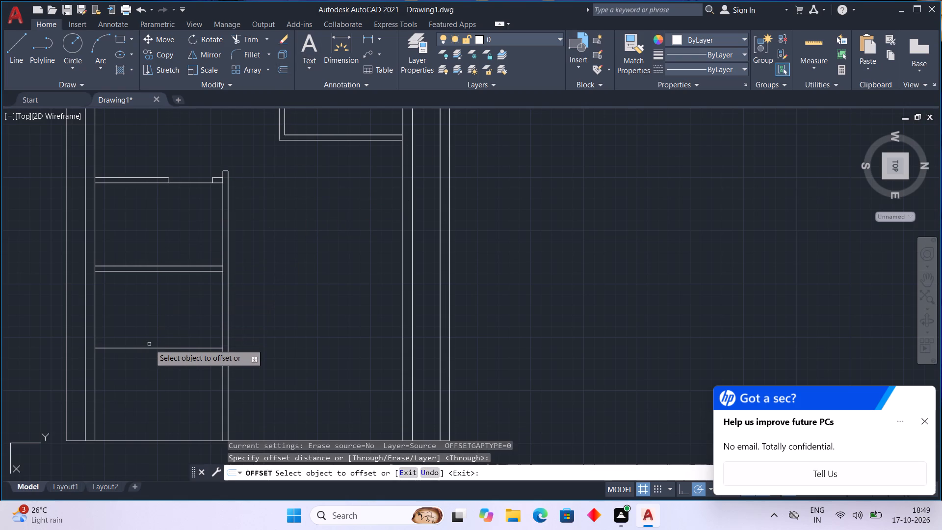
left_click(151, 347)
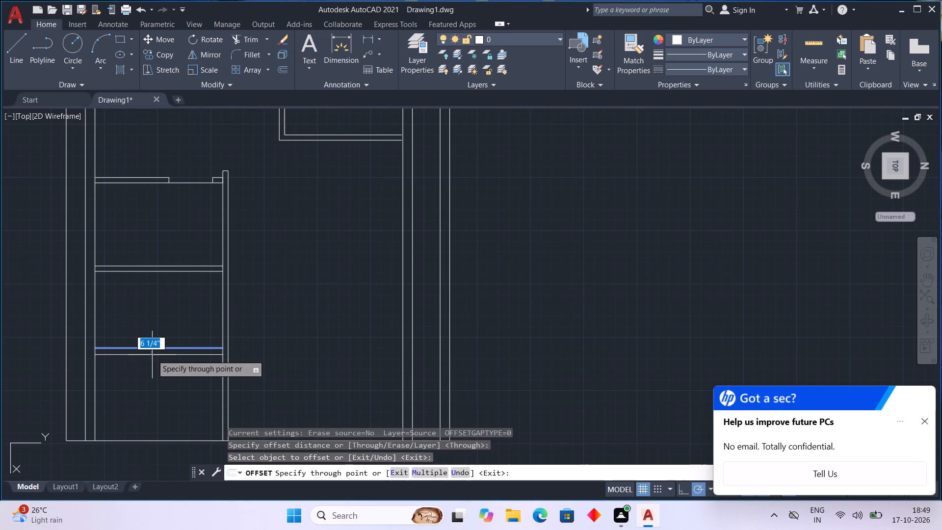
key("5")
key("Return")
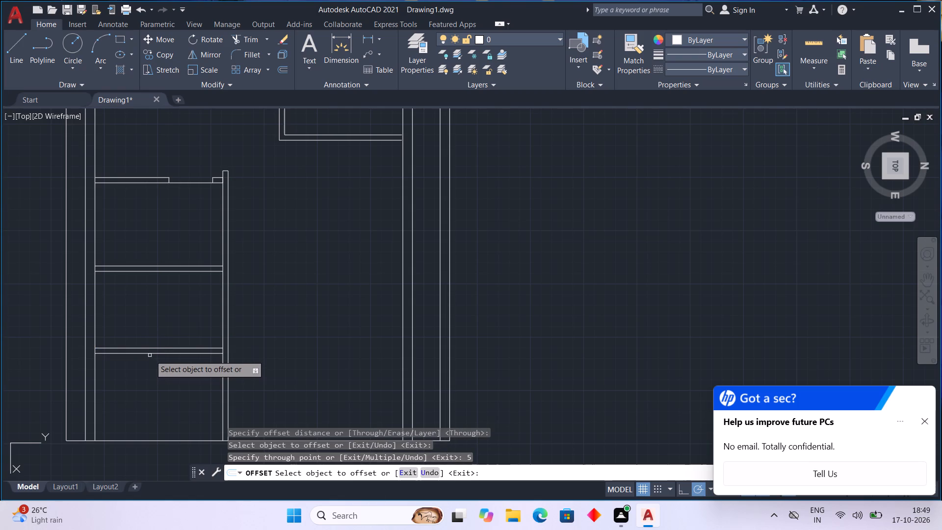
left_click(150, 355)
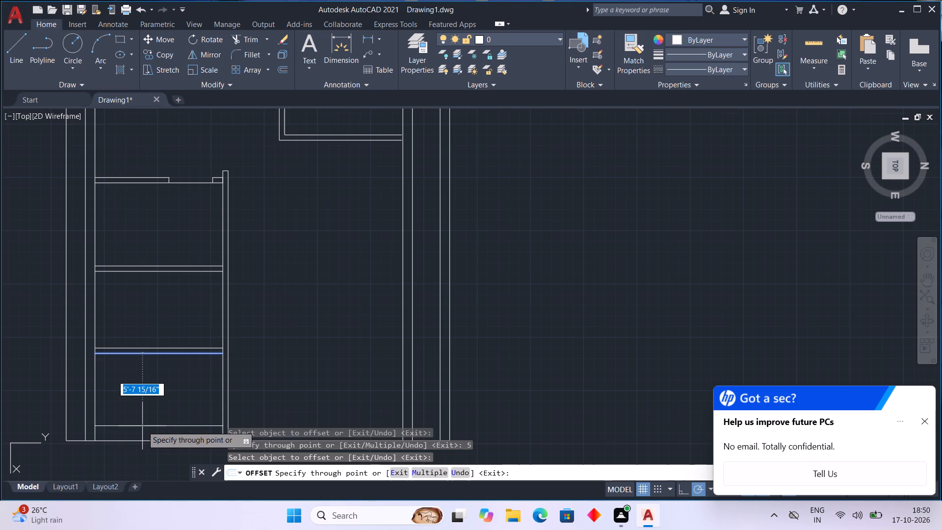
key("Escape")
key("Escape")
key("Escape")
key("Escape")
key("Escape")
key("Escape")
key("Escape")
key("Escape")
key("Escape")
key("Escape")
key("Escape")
Erase the 25'-7" and 30' dimensions along the west side of the plan.
middle_click_drag(159, 396, 162, 357)
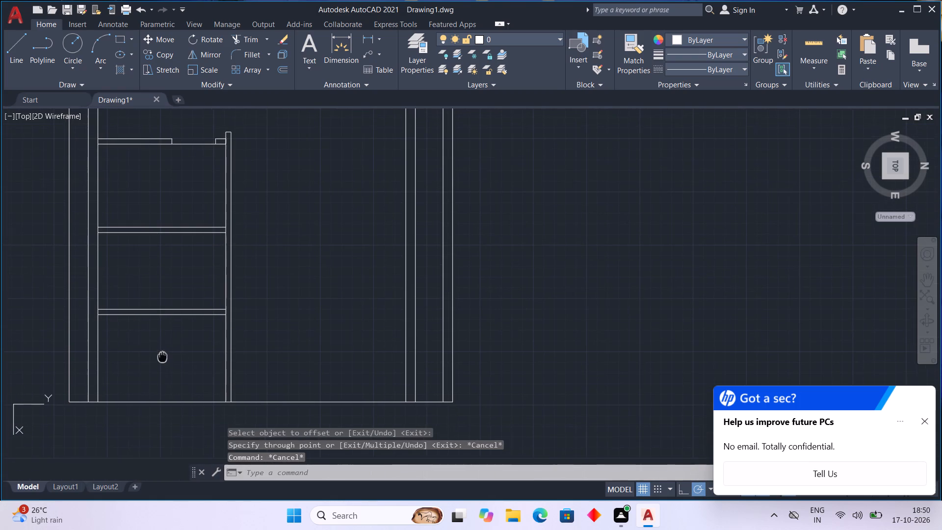
middle_click_drag(162, 357, 162, 355)
key("Escape")
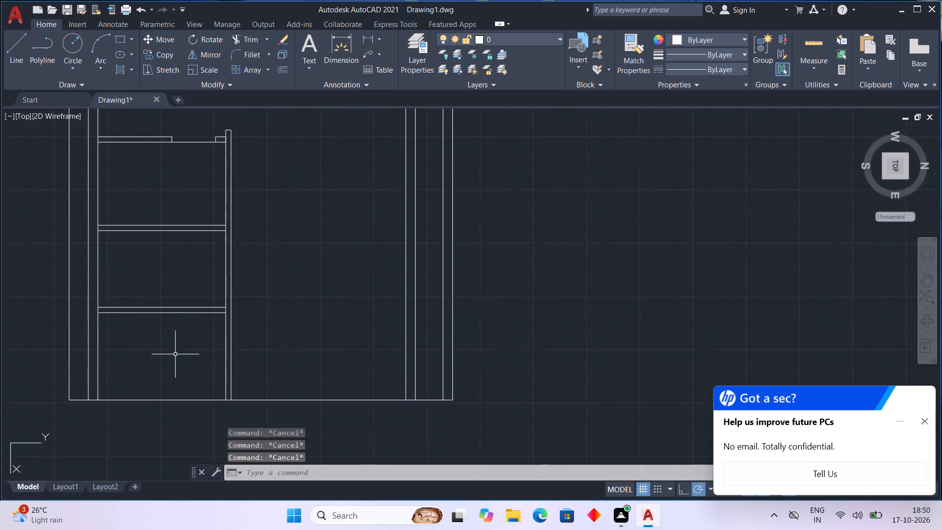
middle_click_drag(175, 354, 175, 385)
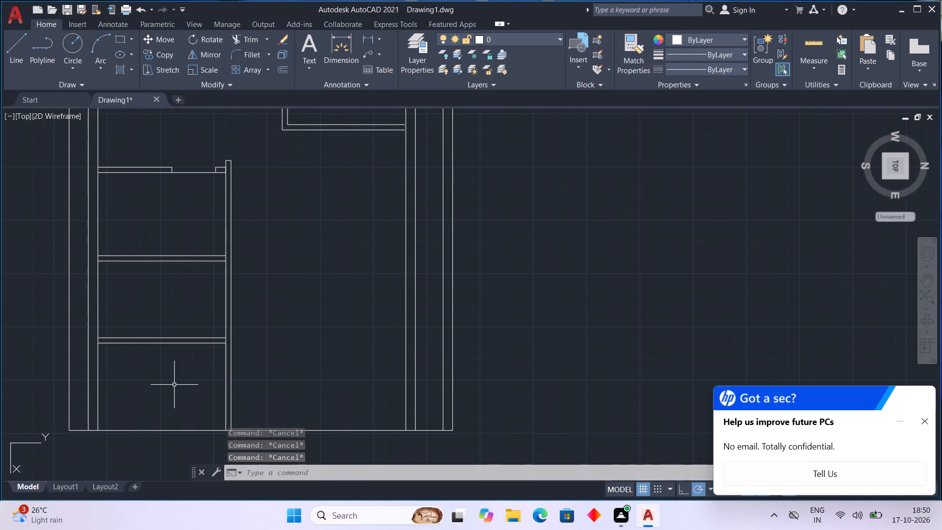
middle_click_drag(174, 385, 174, 431)
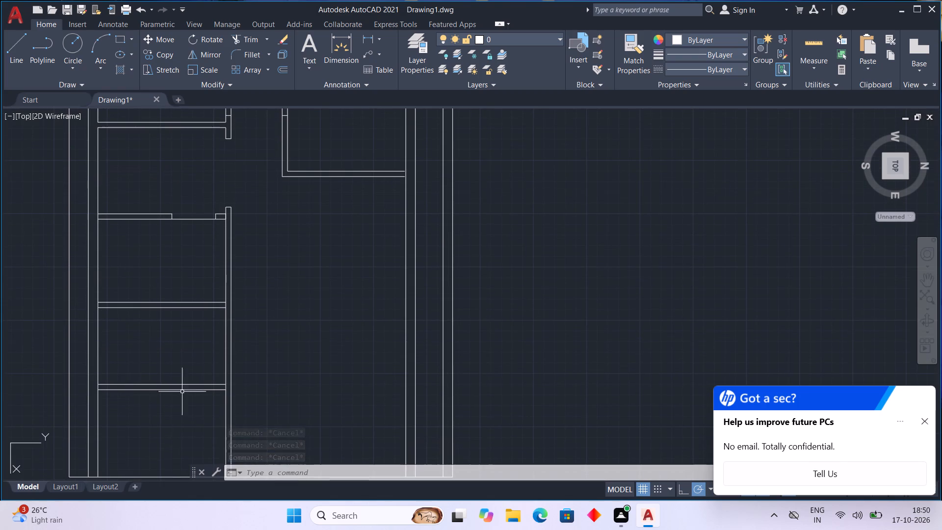
scroll(182, 364, "down", 1)
middle_click_drag(177, 336, 161, 440)
middle_click_drag(182, 305, 182, 305)
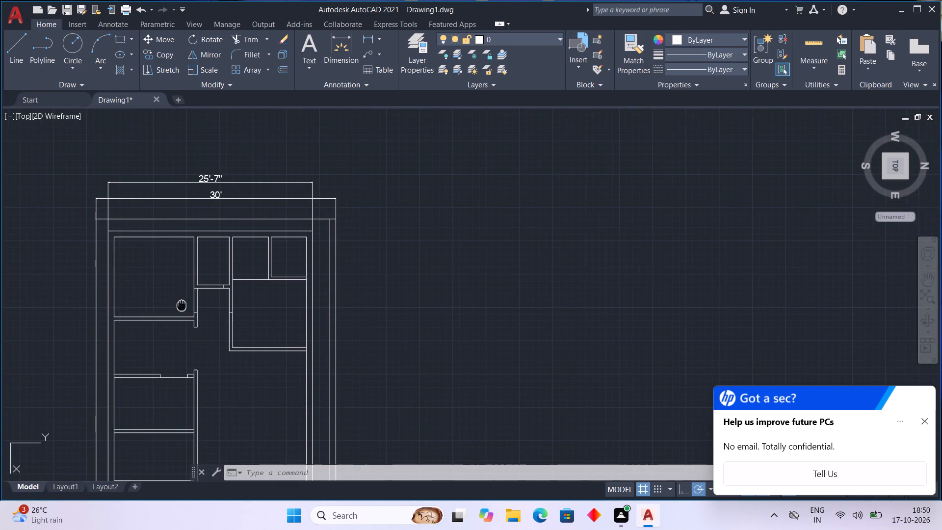
middle_click_drag(182, 305, 126, 309)
middle_click_drag(147, 282, 200, 291)
key("Escape")
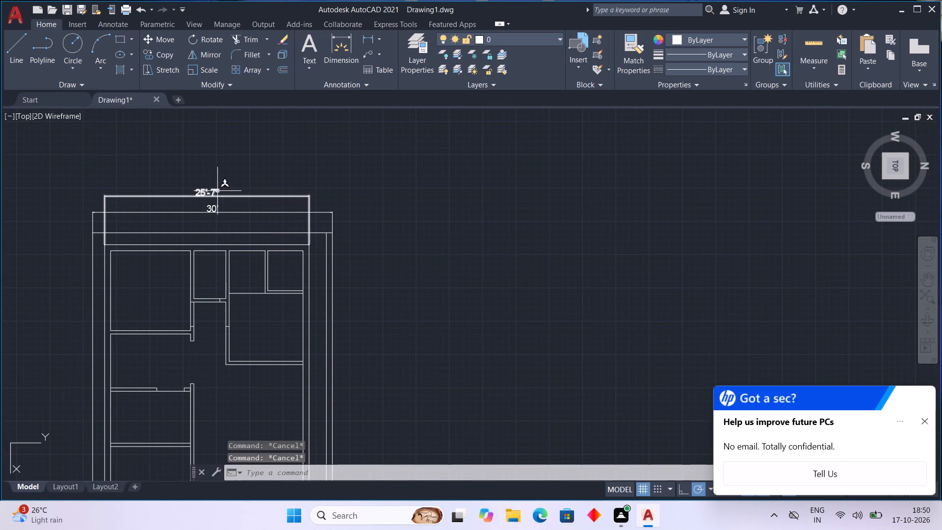
left_click(217, 192)
key("Delete")
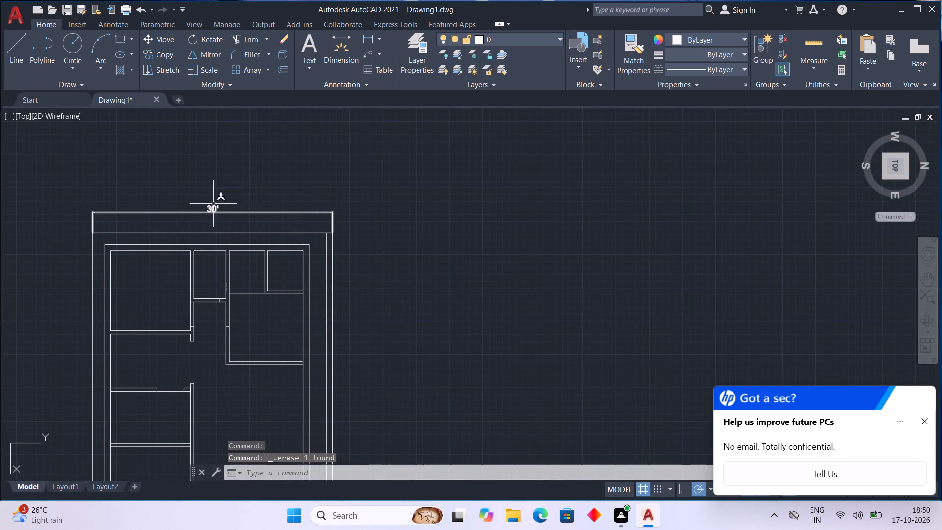
left_click(211, 207)
key("Delete")
key("Delete")
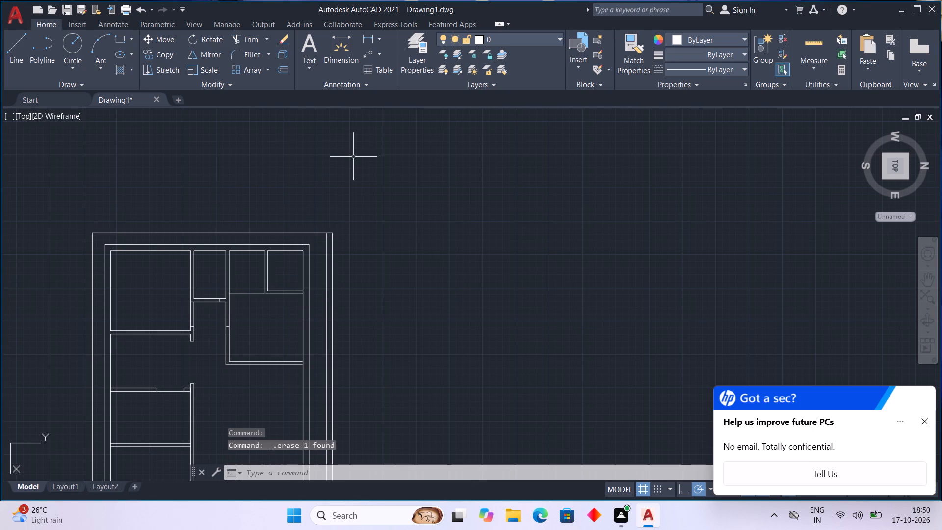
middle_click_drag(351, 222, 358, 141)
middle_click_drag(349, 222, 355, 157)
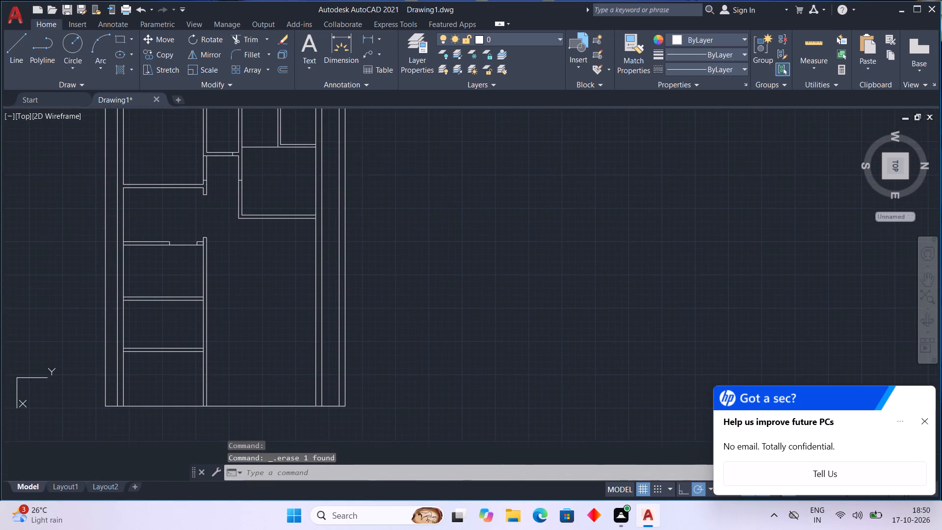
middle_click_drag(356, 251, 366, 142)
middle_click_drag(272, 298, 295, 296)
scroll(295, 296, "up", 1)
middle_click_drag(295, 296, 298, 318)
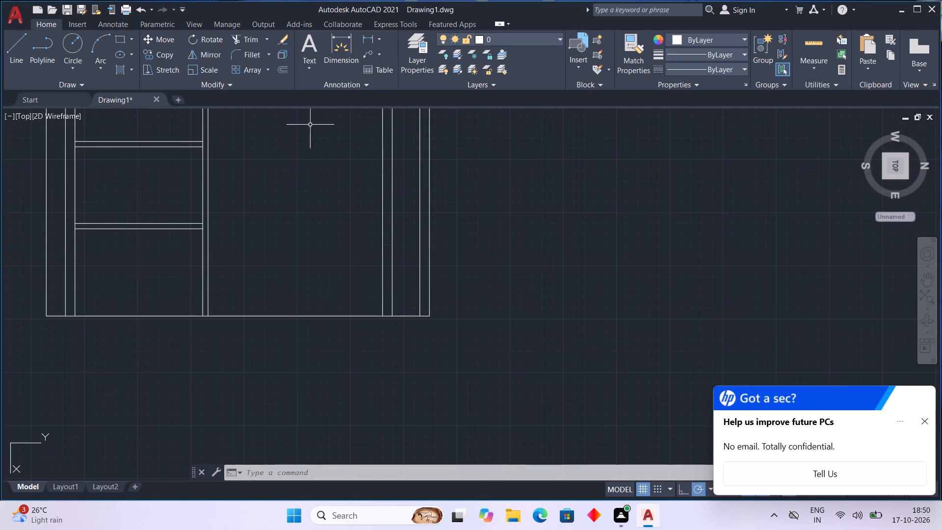
Measure the spacing between the two northernmost outline lines at the plan's northeast corner.
left_click(284, 68)
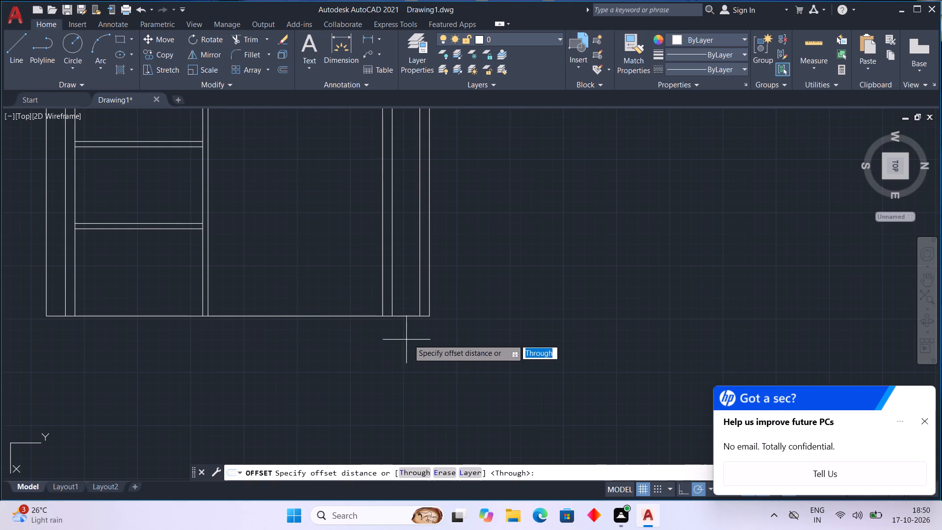
key("Escape")
left_click(338, 37)
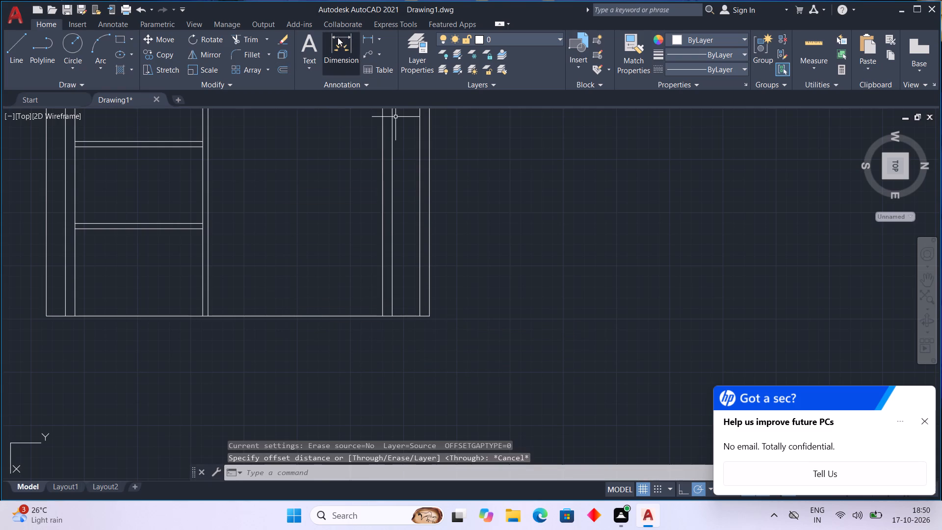
scroll(459, 321, "up", 3)
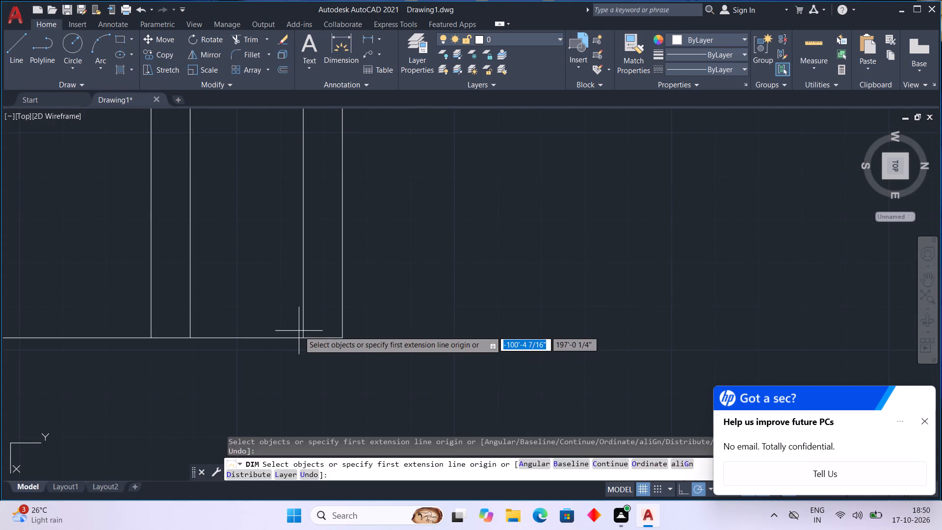
left_click(301, 335)
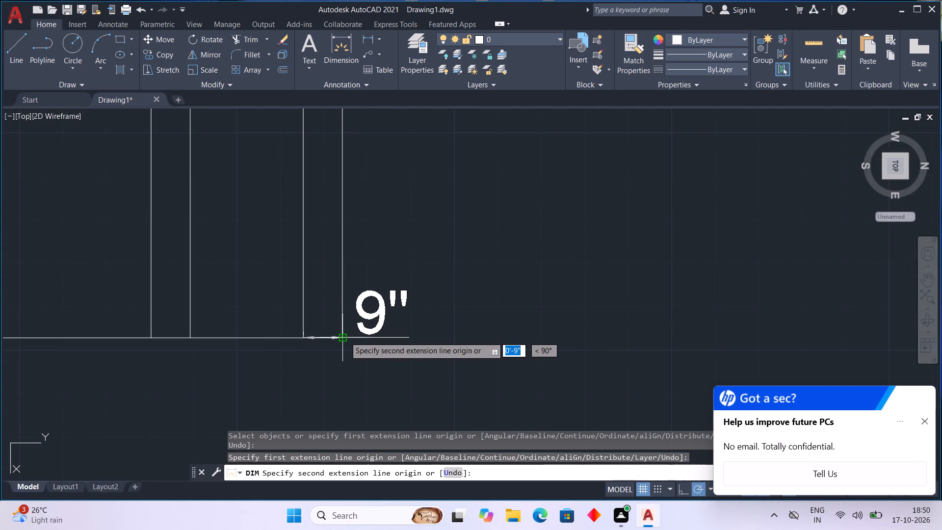
key("Escape")
Offset the plan's east outline line and the outermost south outline line 9" inward.
middle_click_drag(309, 335, 466, 318)
scroll(466, 318, "down", 3)
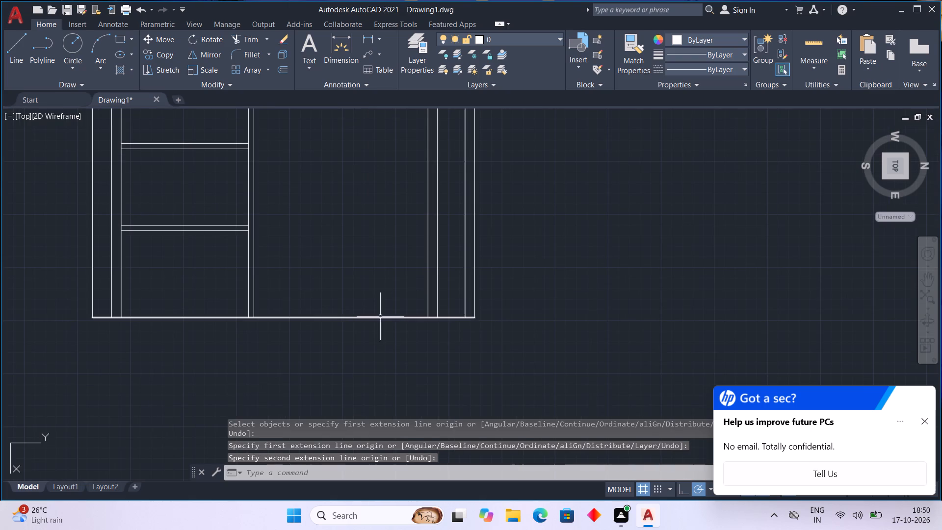
key("Escape")
left_click(370, 317)
key("Escape")
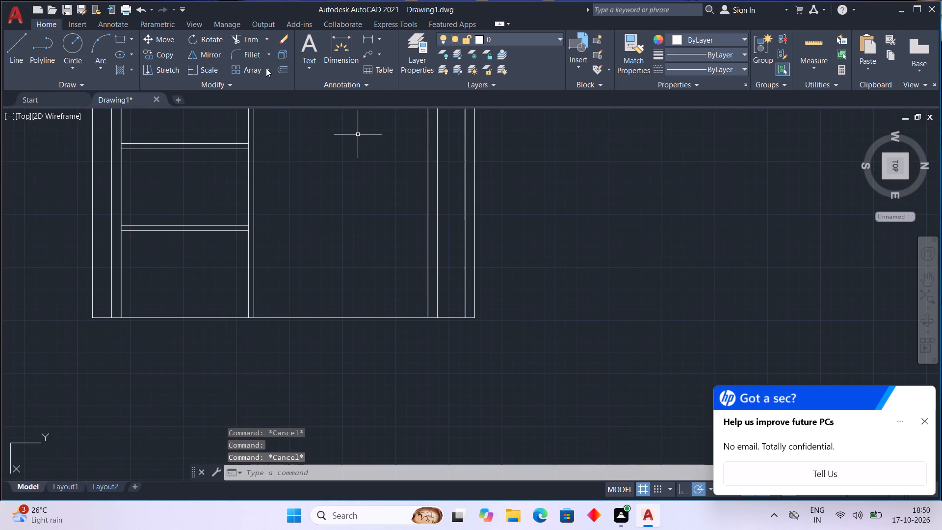
left_click(280, 67)
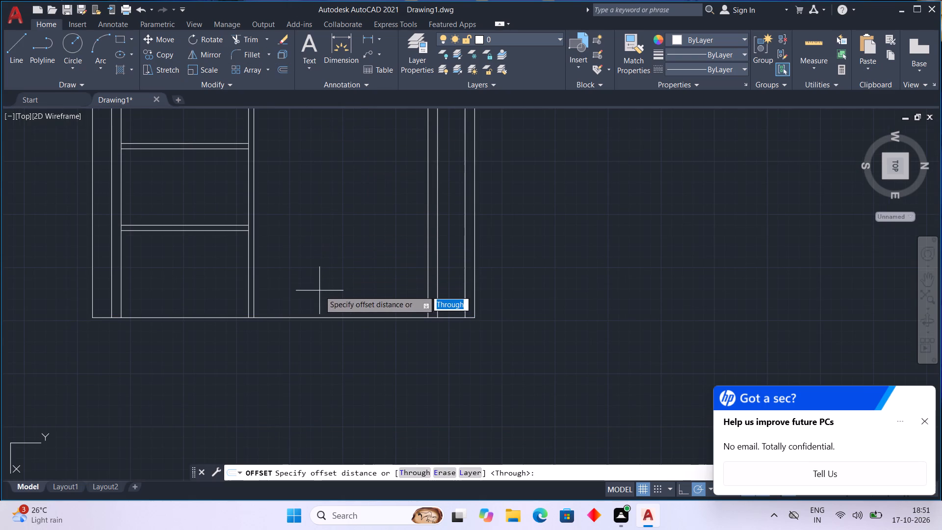
key("space")
left_click(323, 317)
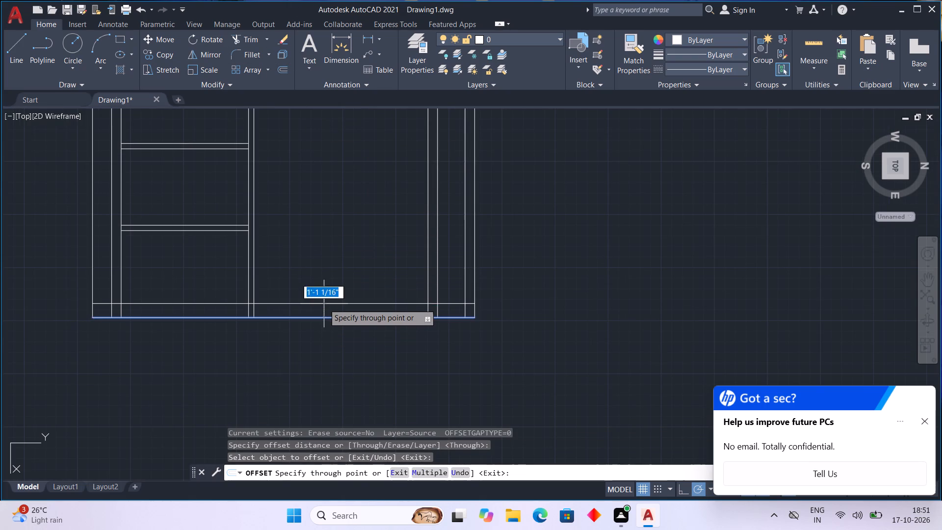
key("9")
key("Return")
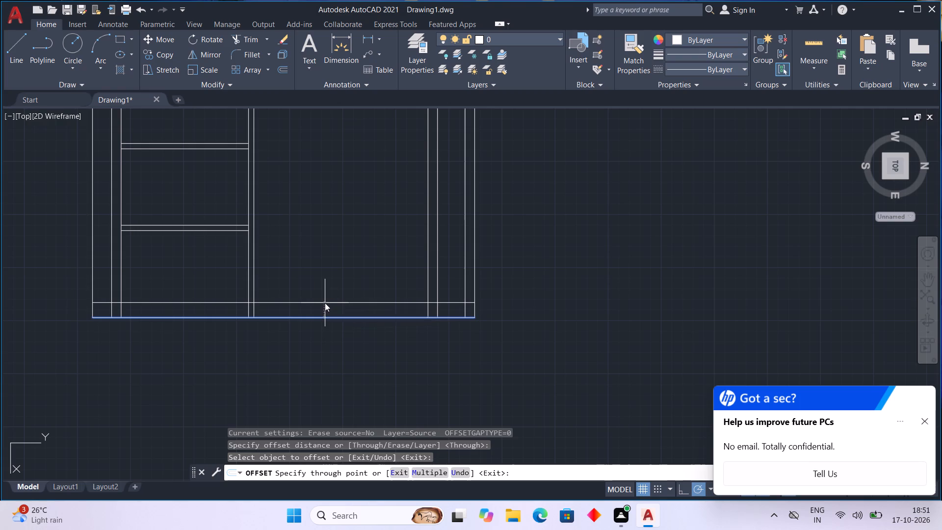
left_click(93, 299)
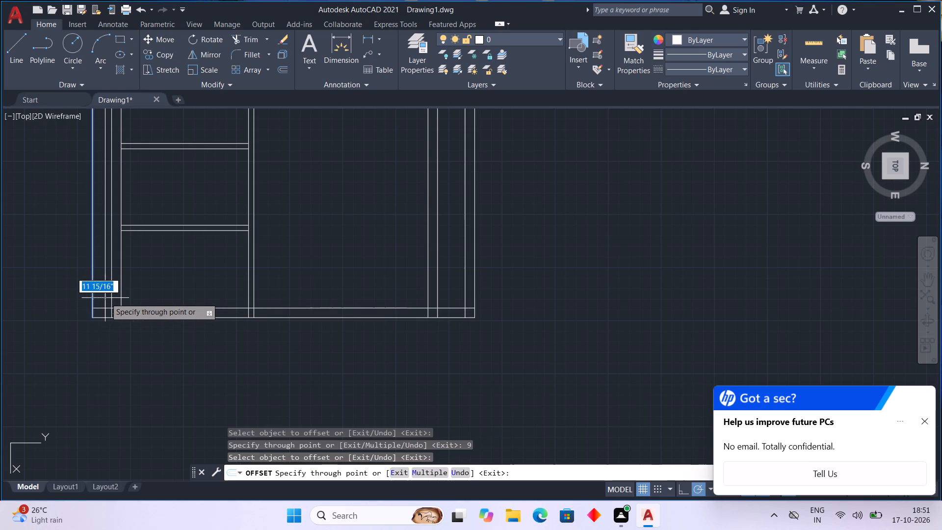
key("9")
key("Return")
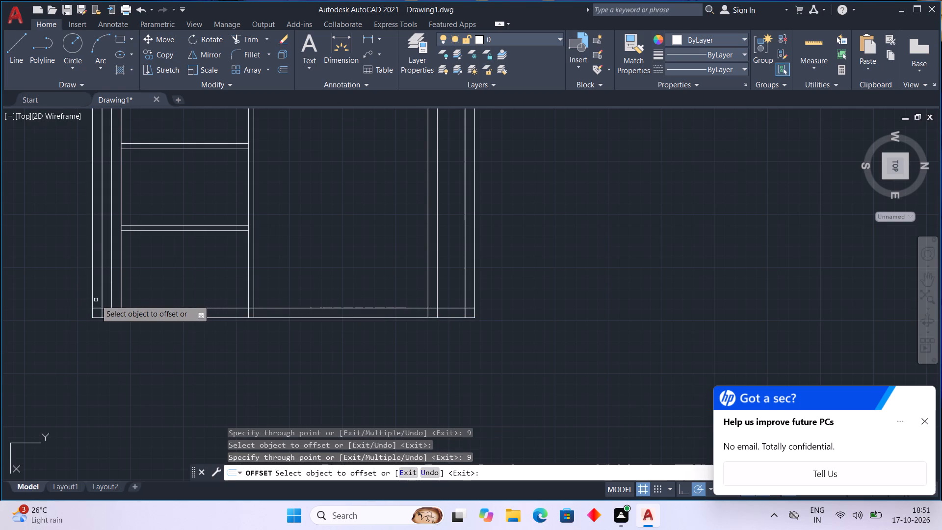
Measure the gap from the building wall's outer northwest corner to the north outline edge.
middle_click_drag(98, 293, 100, 344)
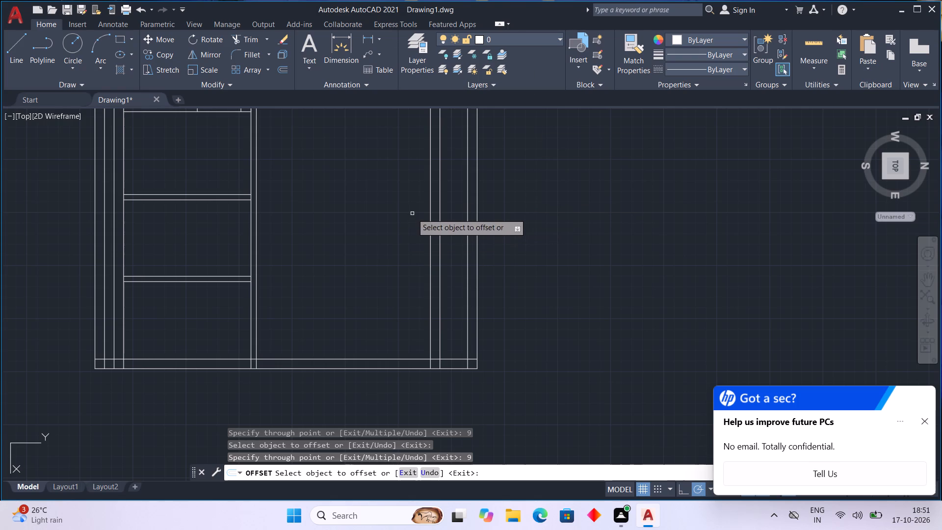
middle_click_drag(412, 213, 403, 350)
scroll(395, 341, "down", 1)
middle_click_drag(386, 336, 422, 346)
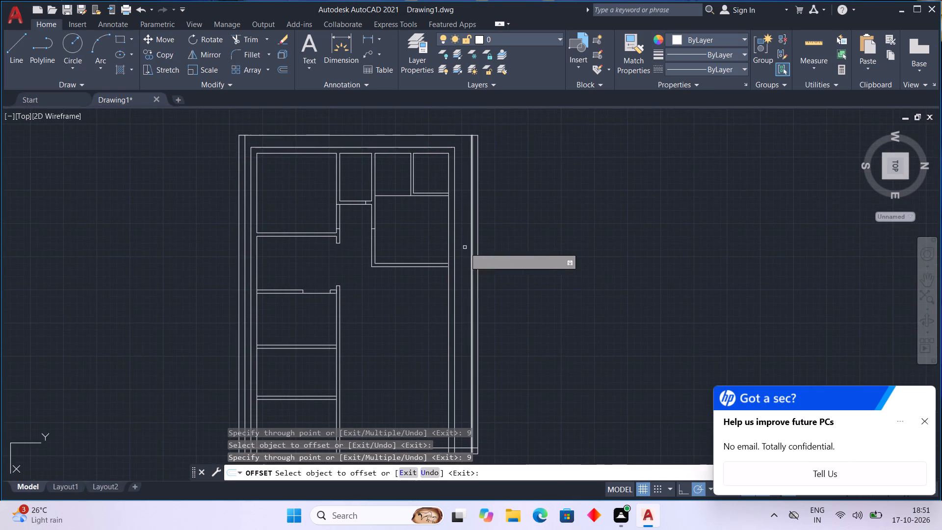
middle_click_drag(464, 244, 447, 367)
scroll(453, 291, "up", 3)
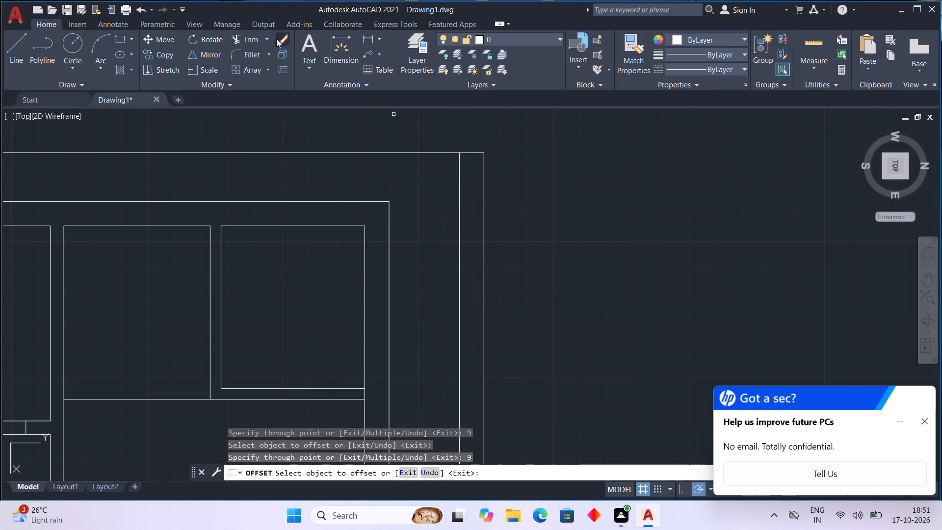
left_click(345, 35)
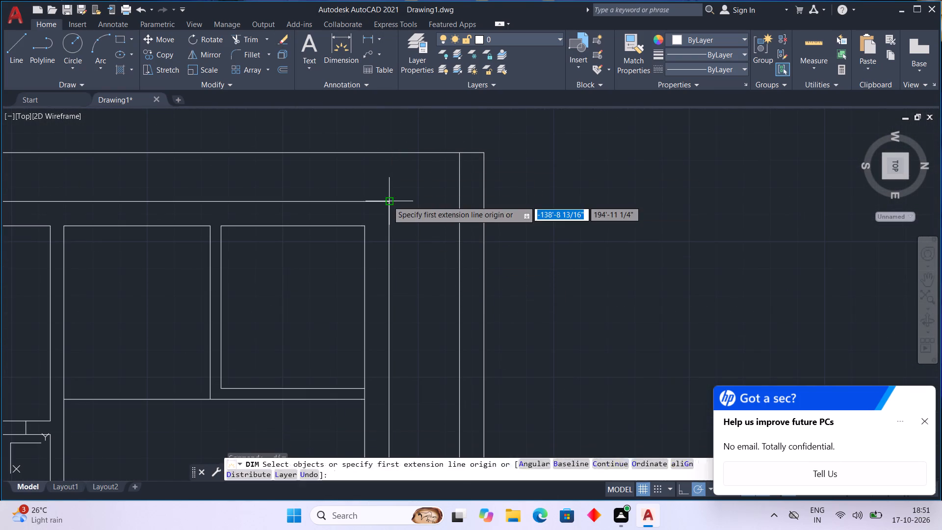
left_click(388, 201)
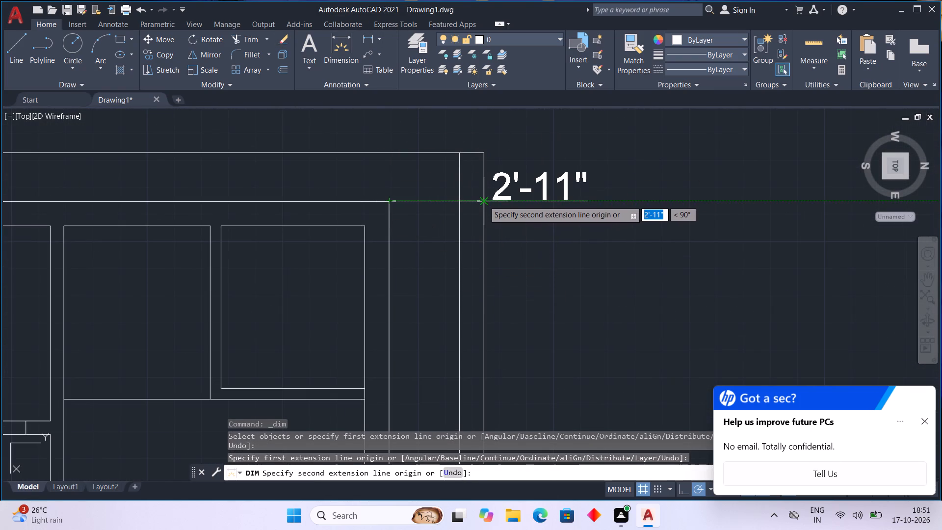
key("Escape")
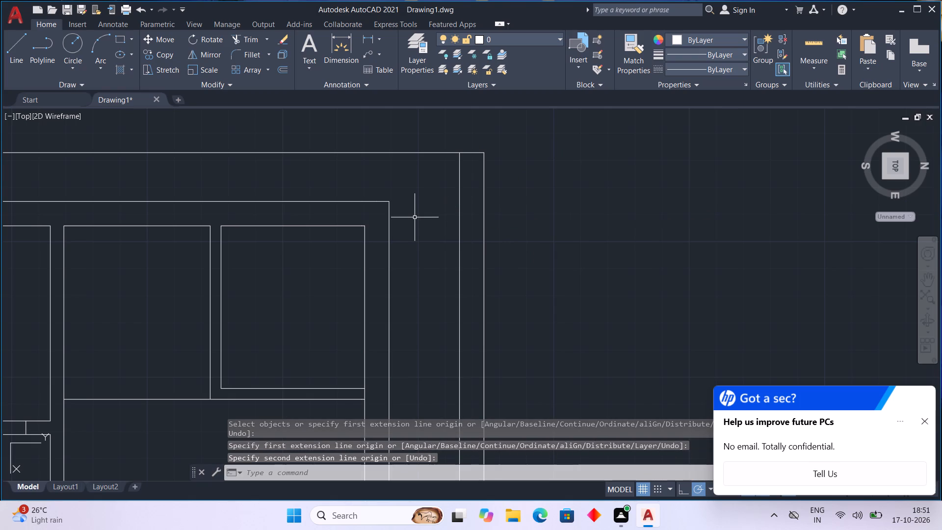
Draw a line from the inner northwest corner of the northwest room straight west past the outline.
middle_click_drag(412, 218, 341, 306)
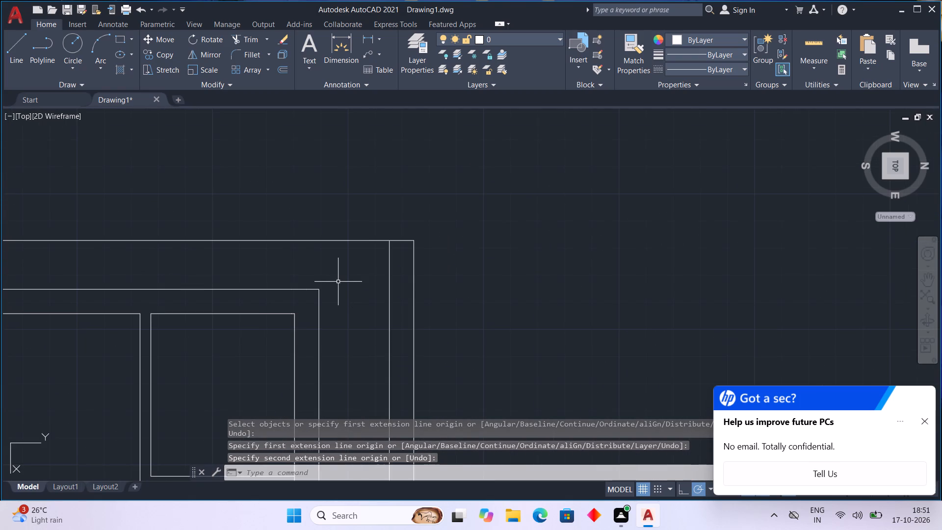
scroll(338, 282, "up", 1)
scroll(337, 282, "down", 2)
middle_click_drag(337, 282, 464, 229)
middle_click_drag(468, 255, 452, 194)
scroll(453, 194, "down", 2)
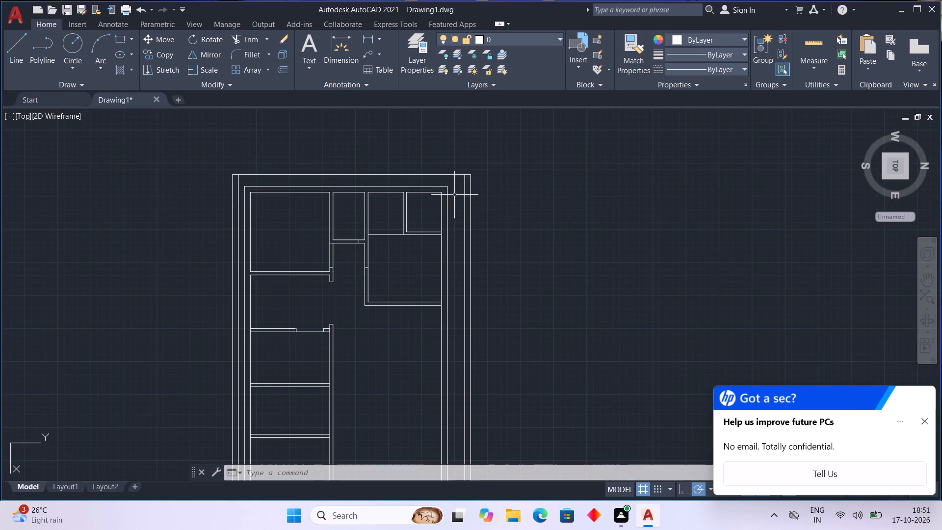
scroll(454, 196, "up", 2)
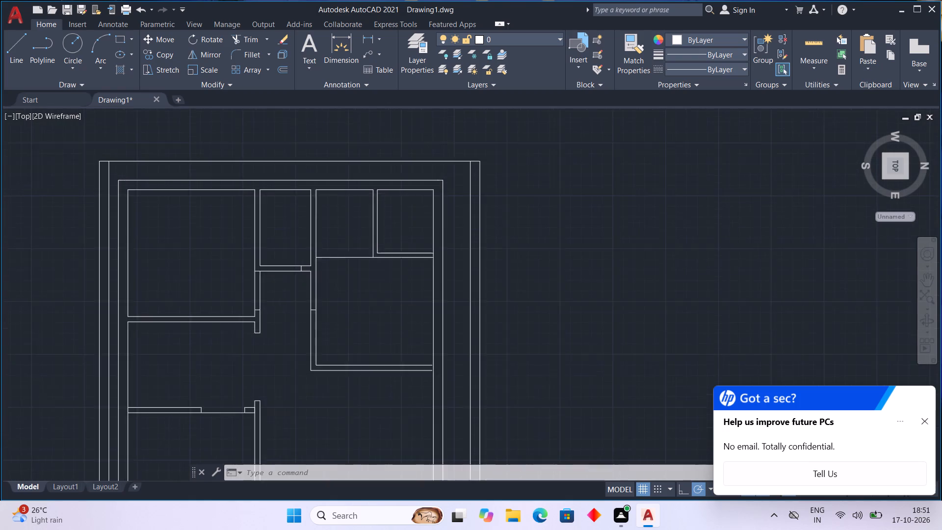
scroll(454, 196, "up", 1)
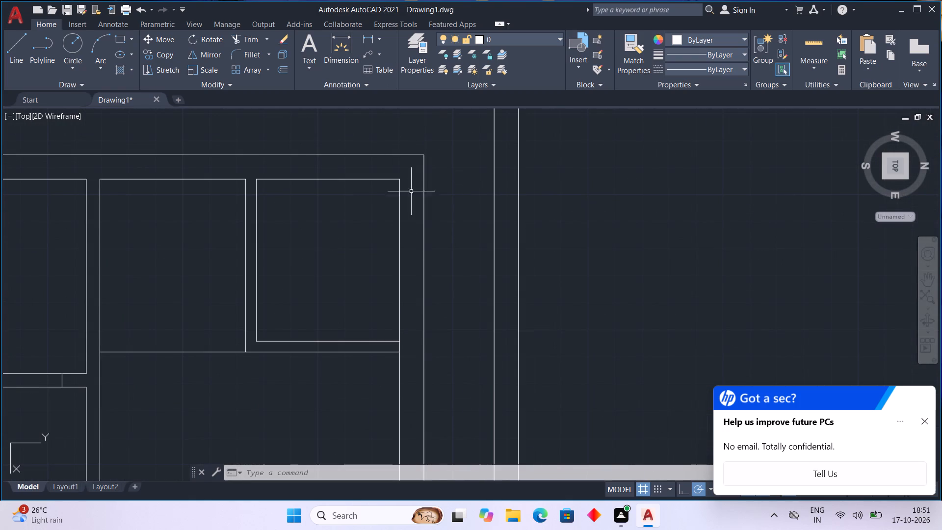
middle_click_drag(446, 236, 397, 473)
left_click(18, 38)
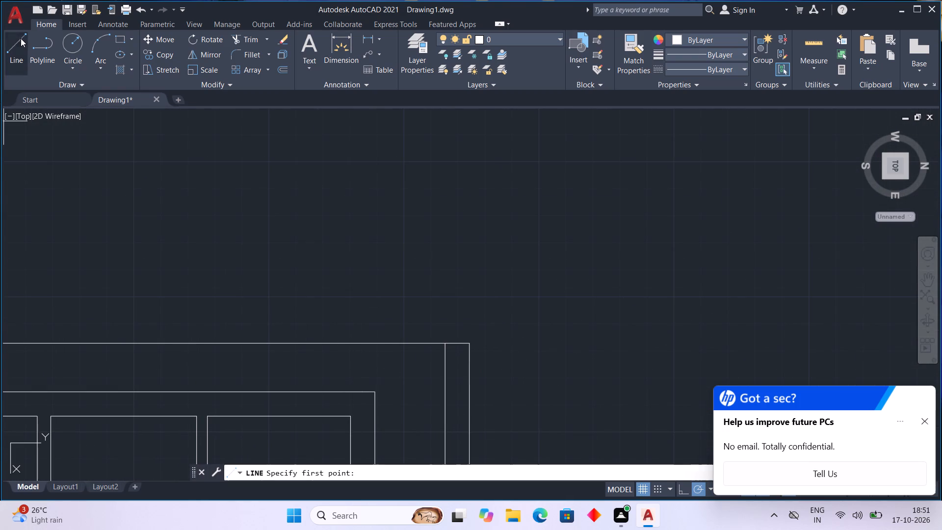
left_click_drag(347, 417, 345, 418)
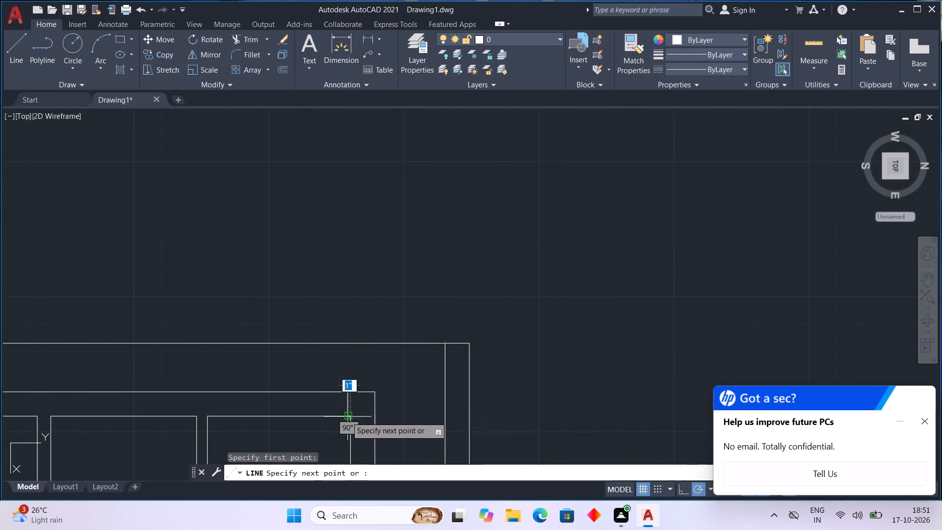
left_click_drag(345, 418, 342, 417)
left_click(354, 285)
key("Escape")
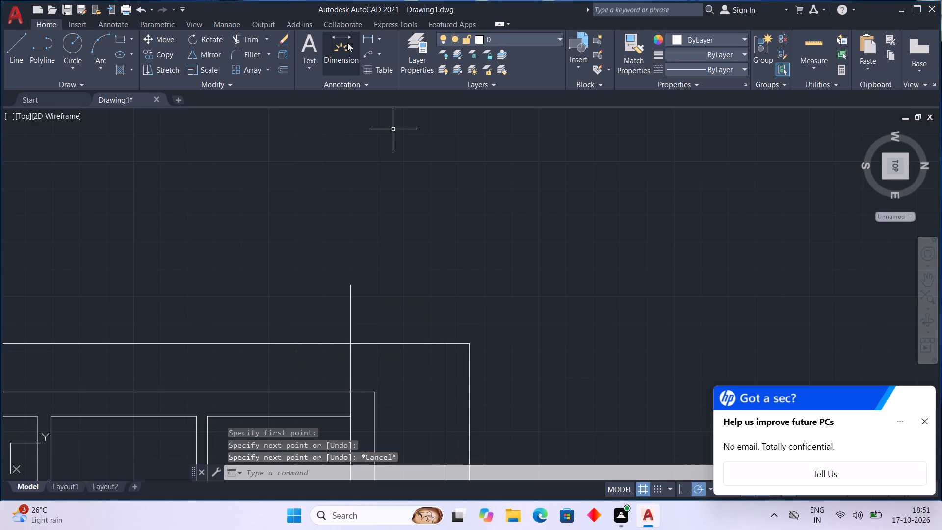
Measure along the west outline from the new extension line to the outline's northwest corner.
left_click(338, 33)
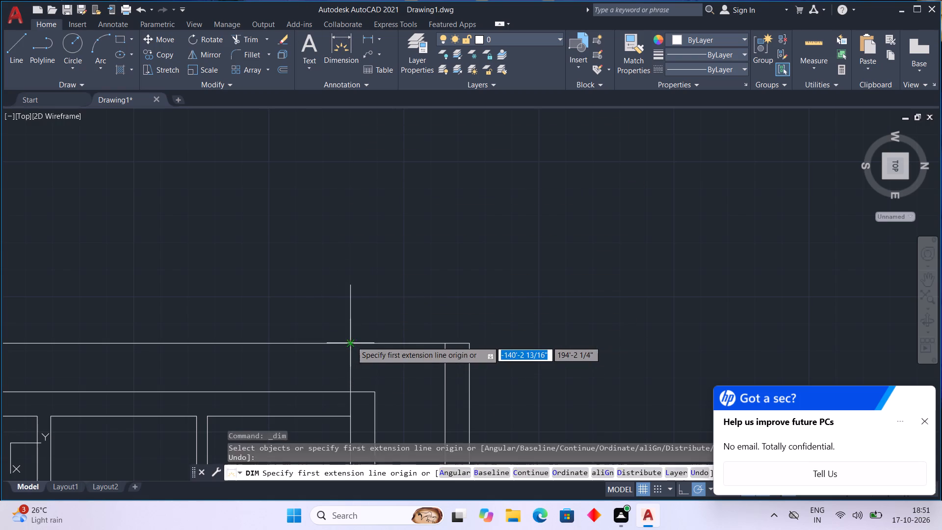
left_click_drag(351, 341, 346, 343)
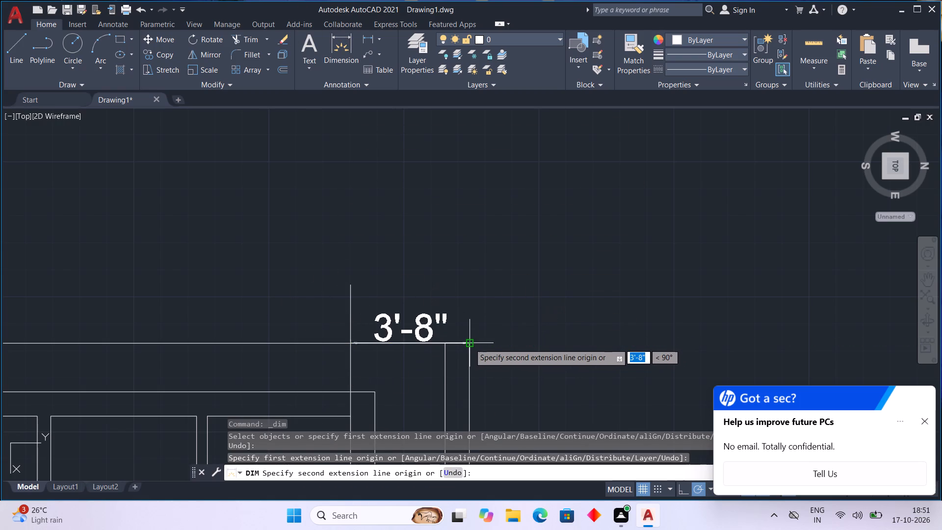
key("Escape")
Nudge the inner line of the north outline north until it is about 3'-4" from the extension line.
middle_click_drag(433, 358, 415, 244)
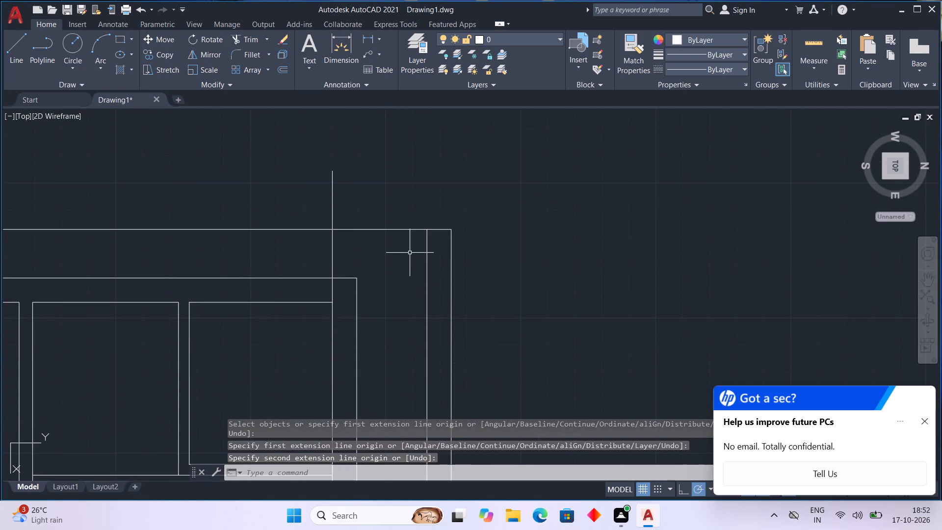
middle_click_drag(409, 254, 384, 211)
key("Escape")
scroll(381, 229, "down", 1)
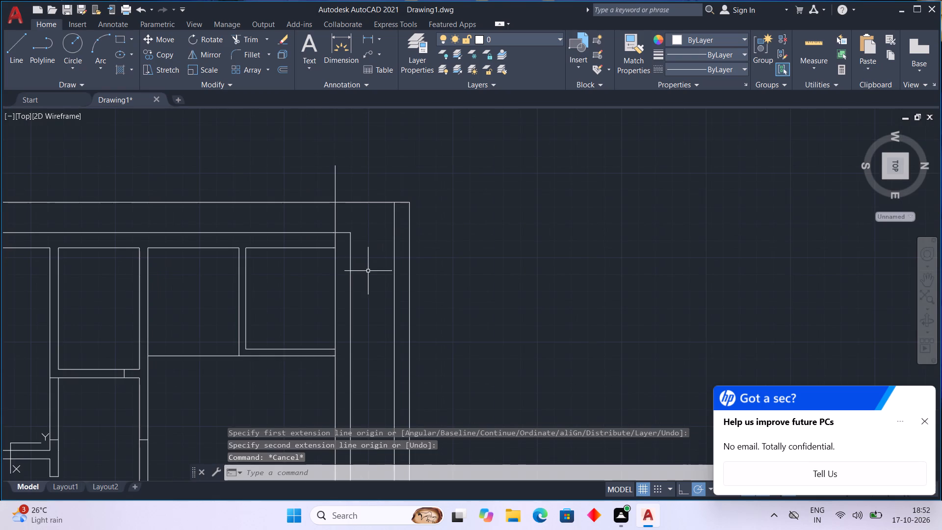
middle_click(366, 277)
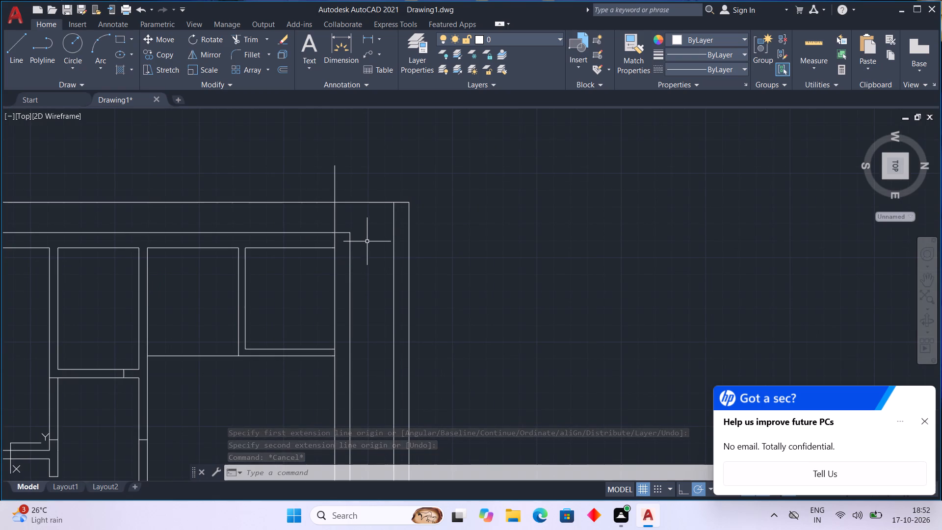
scroll(380, 239, "up", 2)
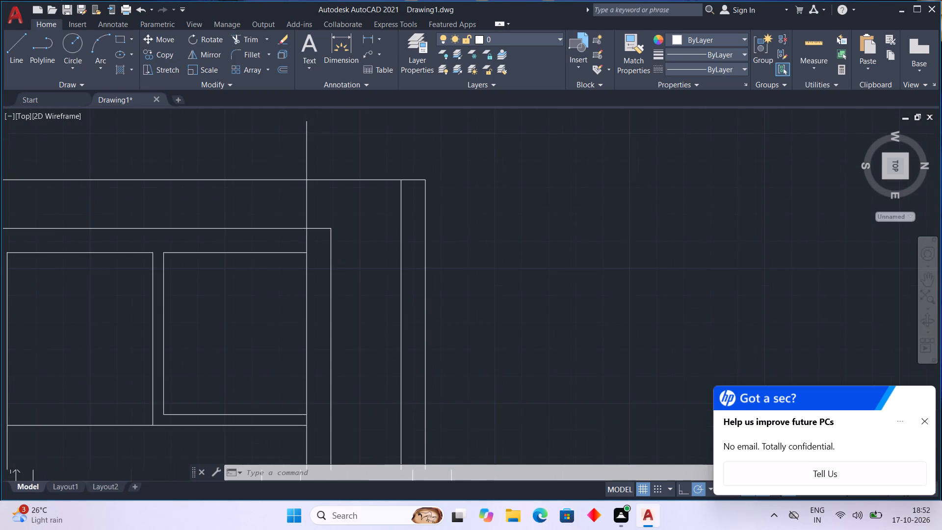
left_click(411, 248)
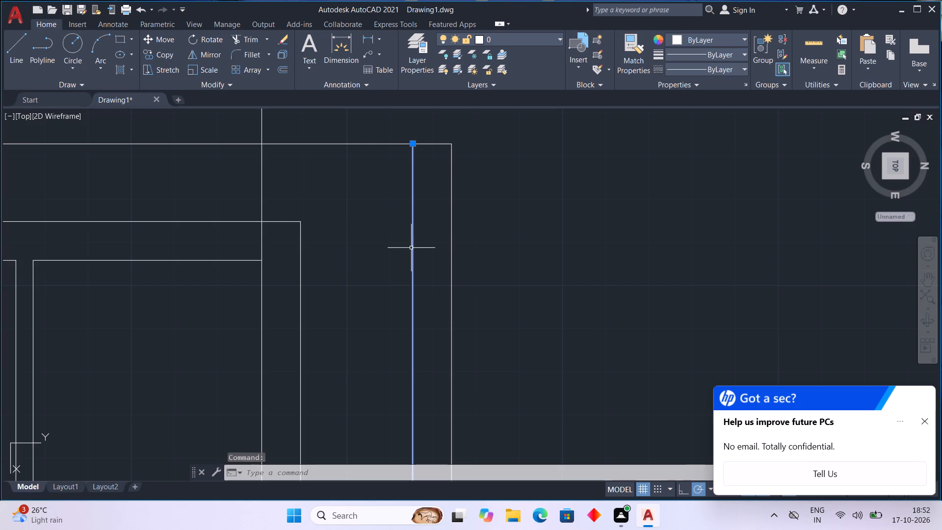
key("ctrl+Right")
key("ctrl+Right")
key("ctrl+Right")
key("ctrl+Right")
key("ctrl+Right")
key("ctrl+Right")
key("ctrl+Right")
key("ctrl+Right")
key("ctrl+Right")
key("ctrl+Right")
key("ctrl+Right")
key("ctrl+Right")
key("ctrl+Right")
key("ctrl+Right")
key("ctrl+Right")
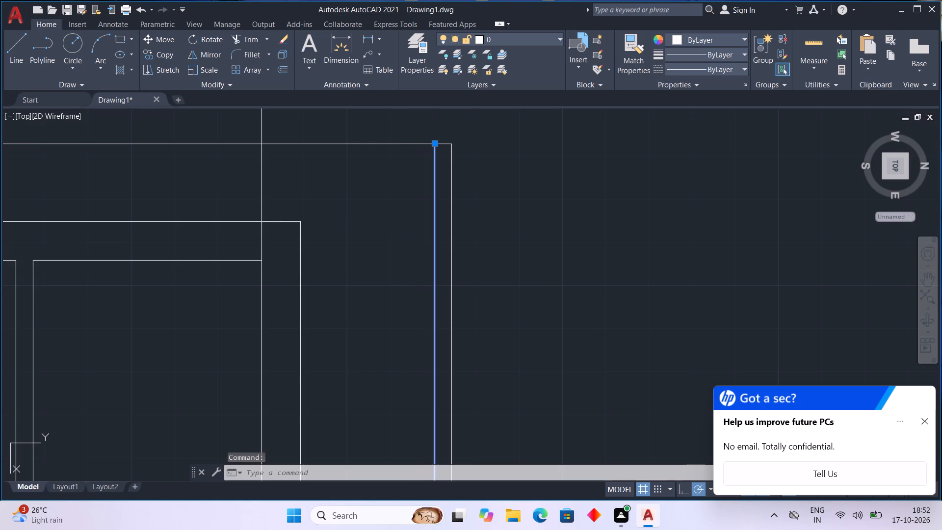
key("Escape")
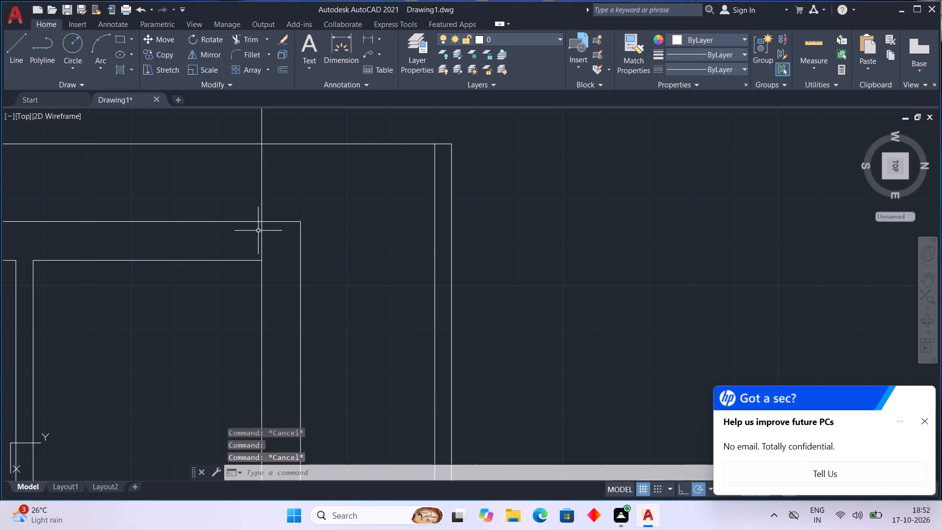
Measure along the west outline from the extension line to the inner line of the north outline.
left_click(339, 35)
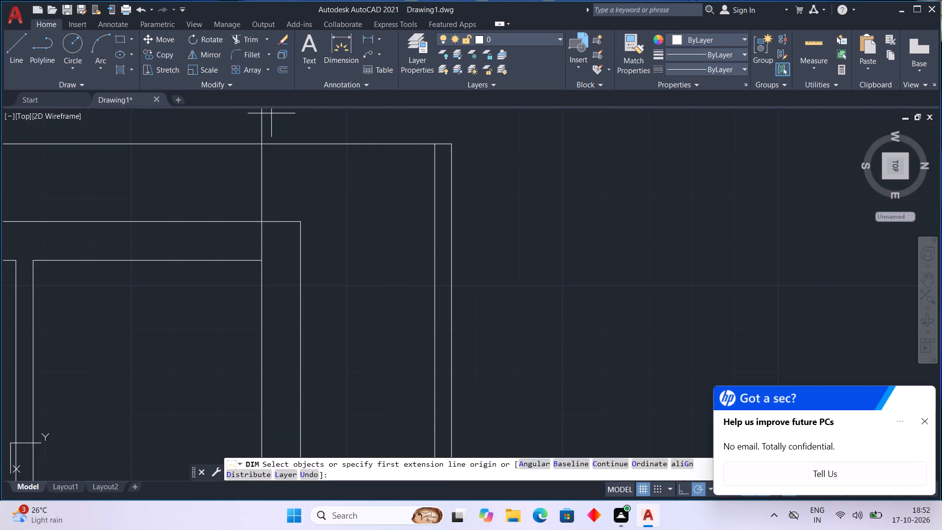
left_click(261, 141)
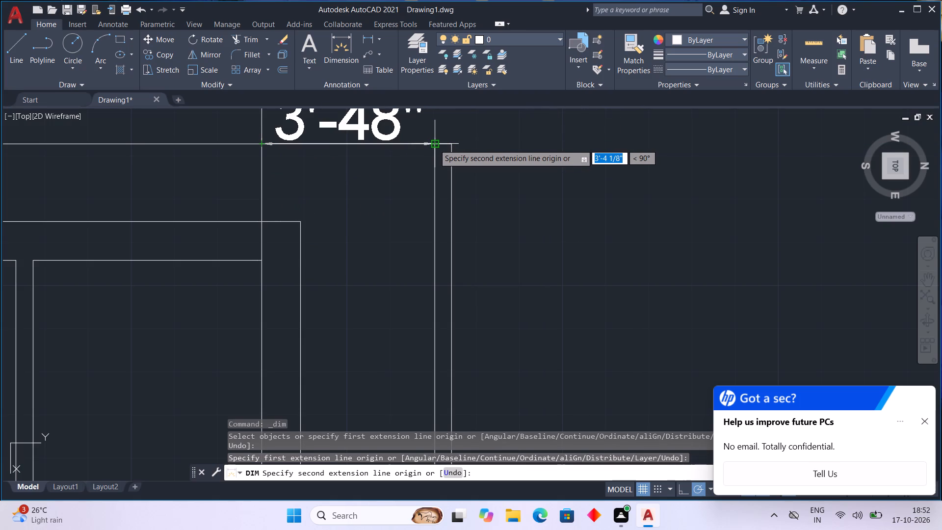
middle_click_drag(433, 143, 416, 189)
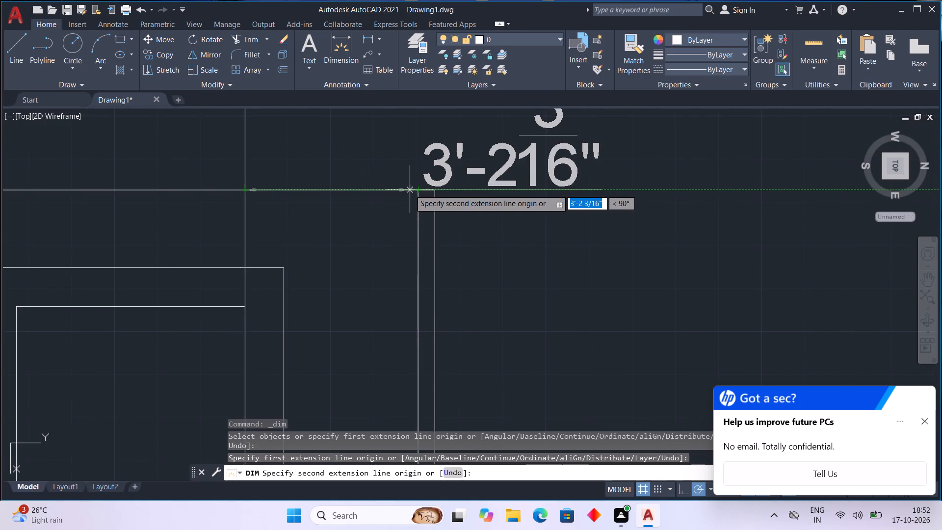
key("Escape")
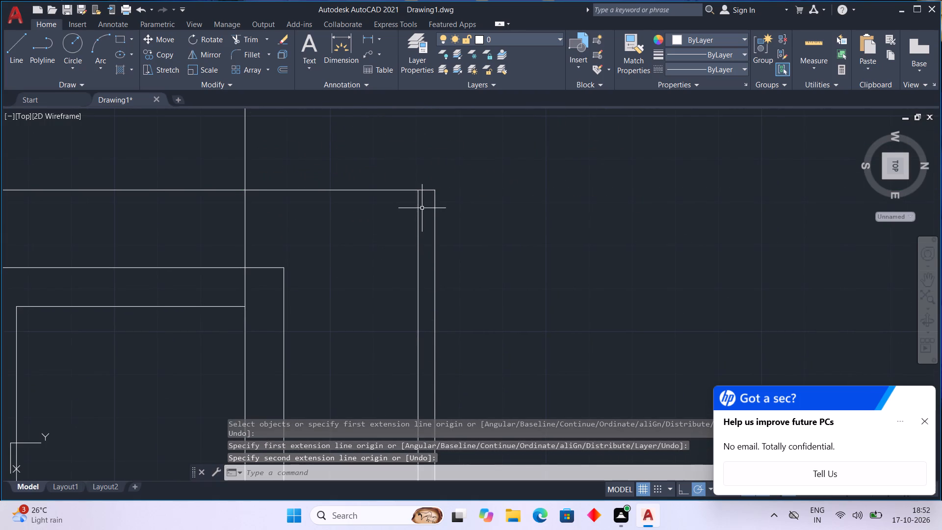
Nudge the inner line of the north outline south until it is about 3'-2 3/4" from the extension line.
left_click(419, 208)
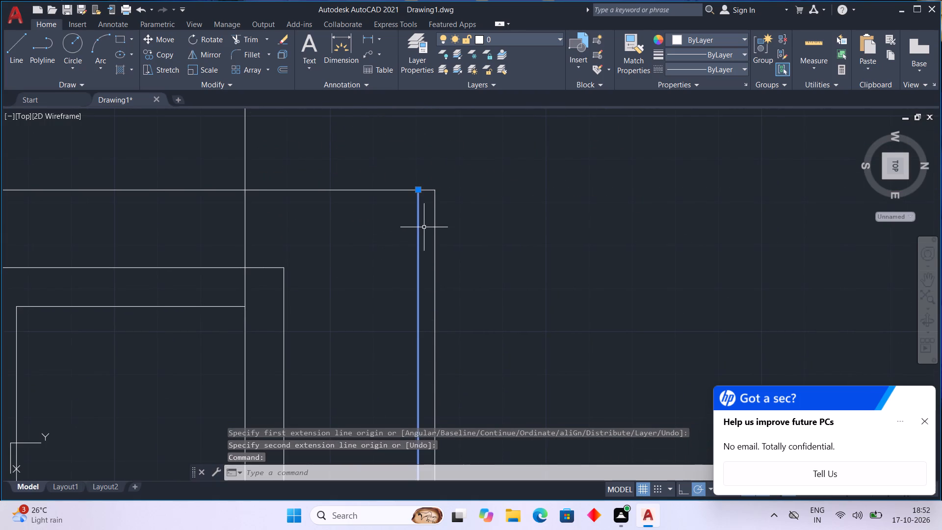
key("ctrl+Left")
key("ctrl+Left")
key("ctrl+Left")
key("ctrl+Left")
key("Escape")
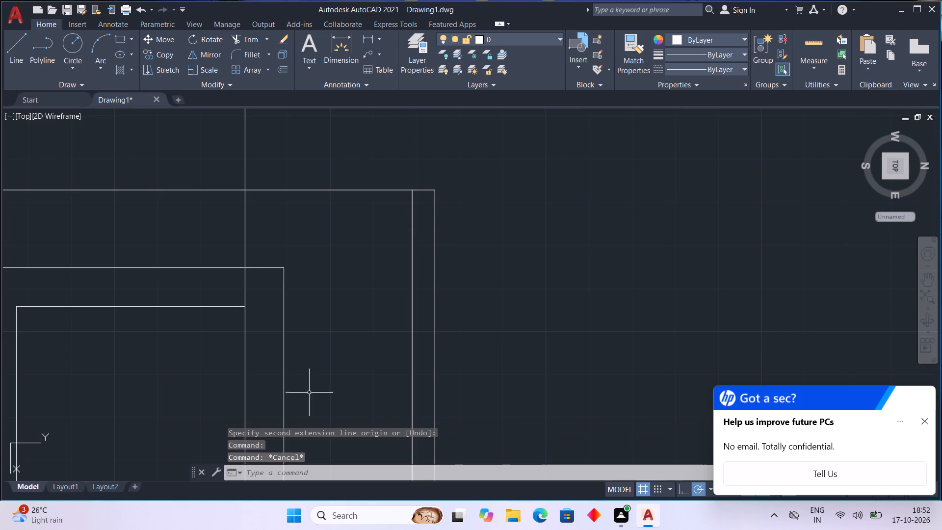
Measure again along the west outline from the extension line to the inner line of the north outline.
left_click(343, 44)
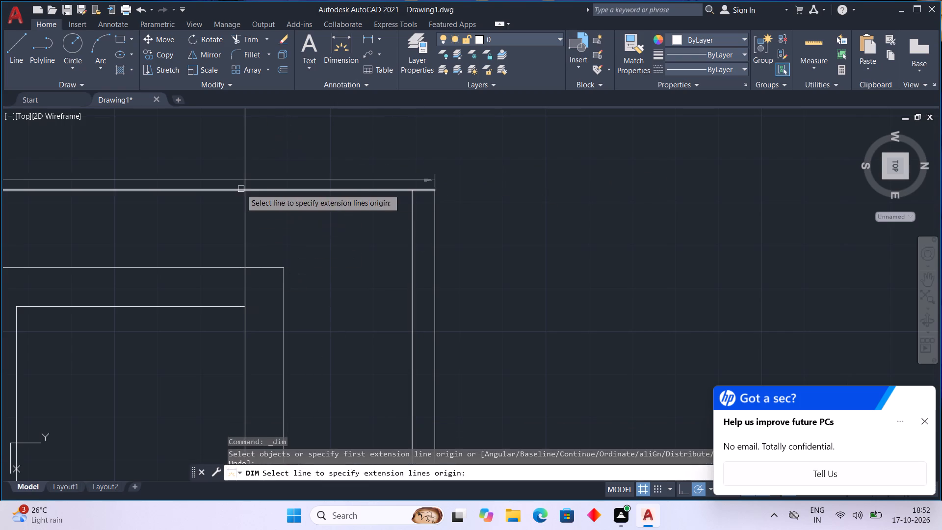
left_click(245, 191)
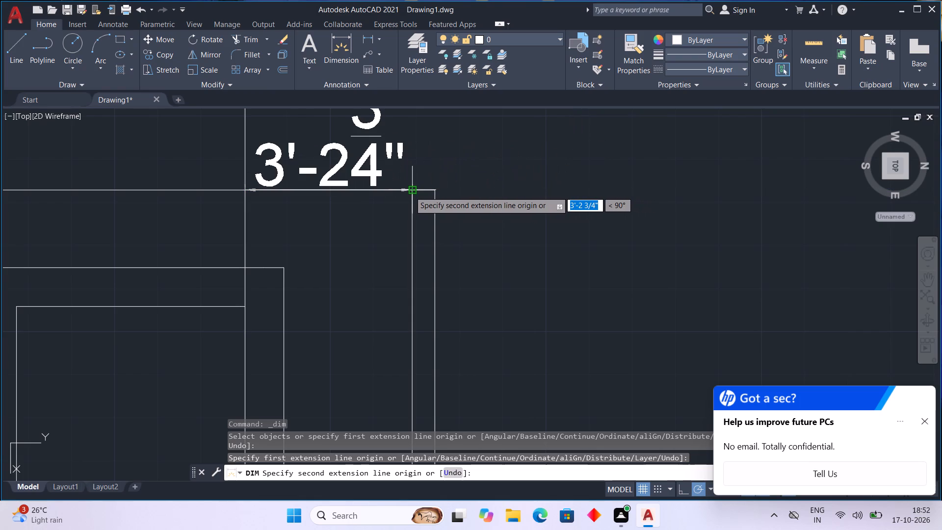
key("Escape")
Delete the inner line that runs alongside the north outline edge.
scroll(403, 208, "down", 1)
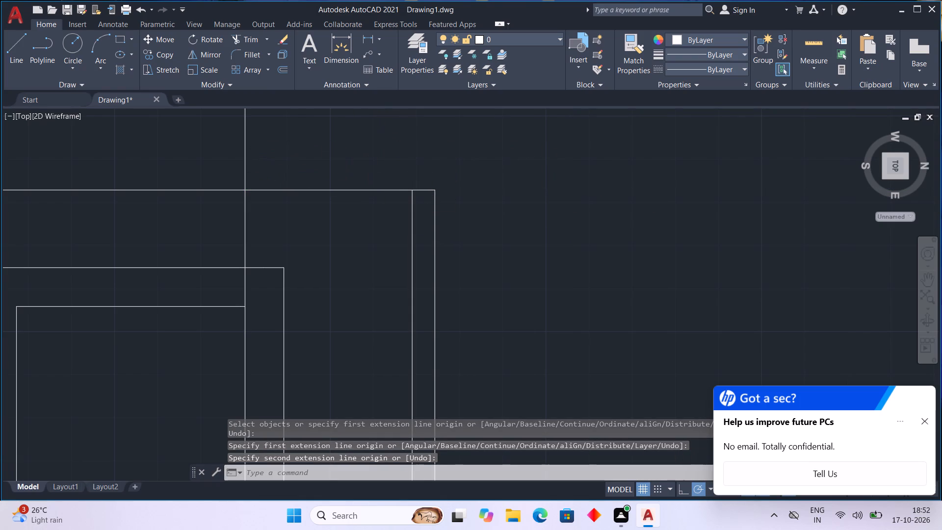
scroll(403, 208, "down", 3)
middle_click_drag(402, 211, 386, 253)
scroll(386, 253, "up", 2)
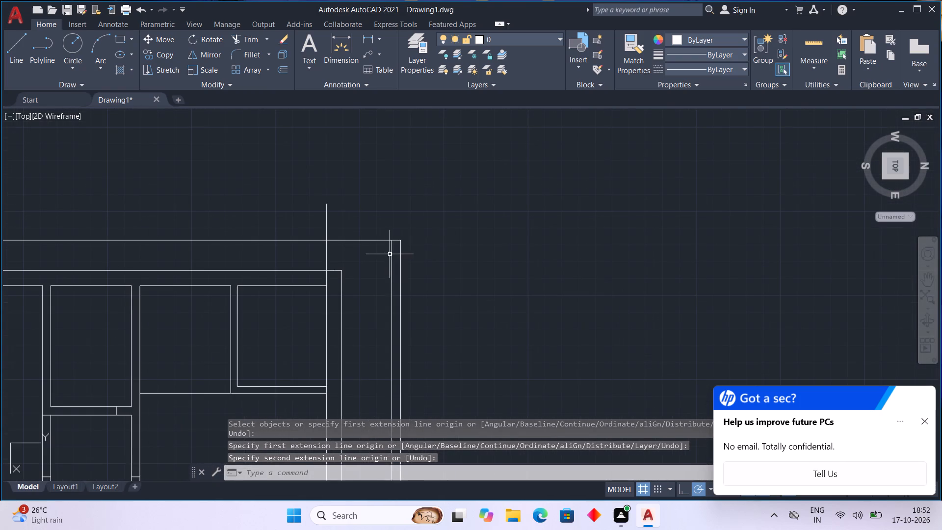
key("Escape")
left_click(392, 256)
key("Delete")
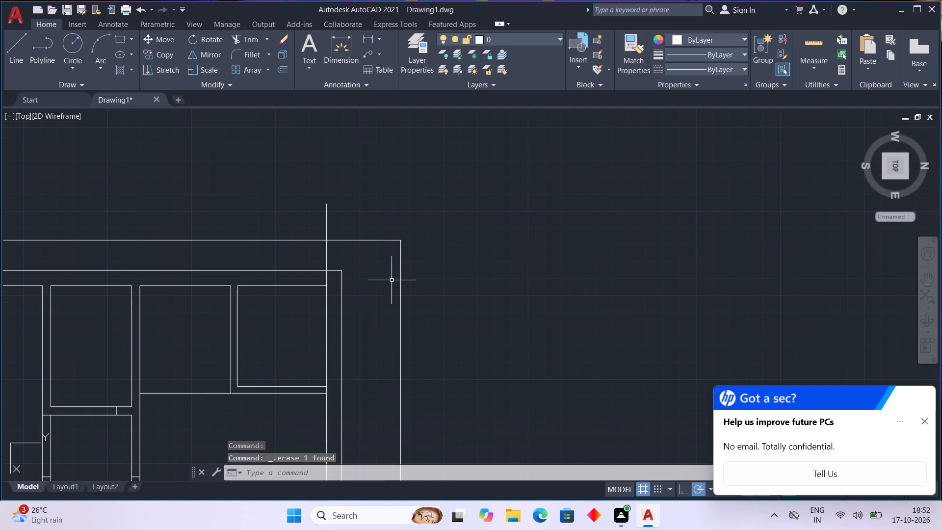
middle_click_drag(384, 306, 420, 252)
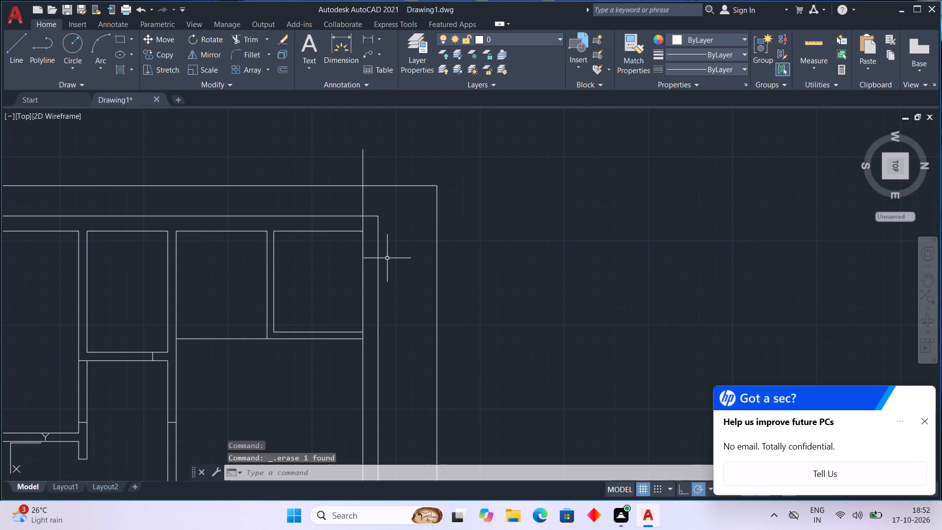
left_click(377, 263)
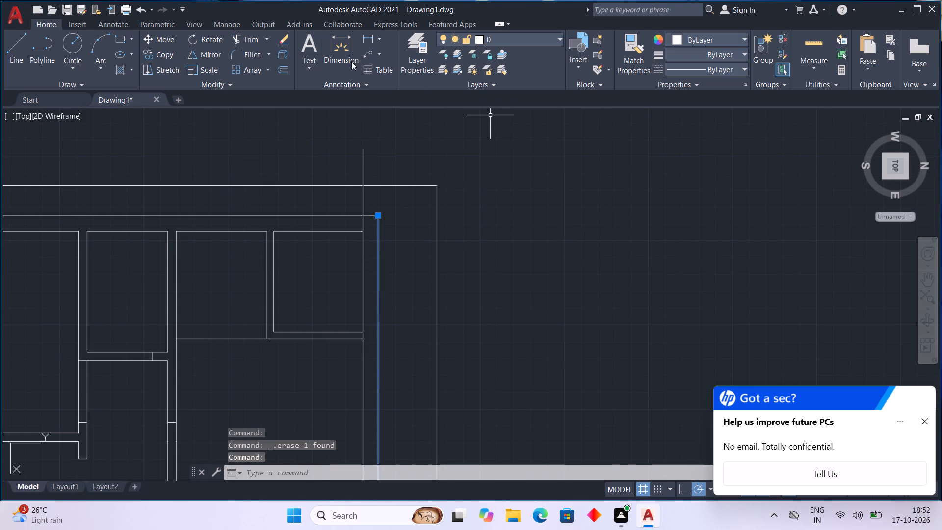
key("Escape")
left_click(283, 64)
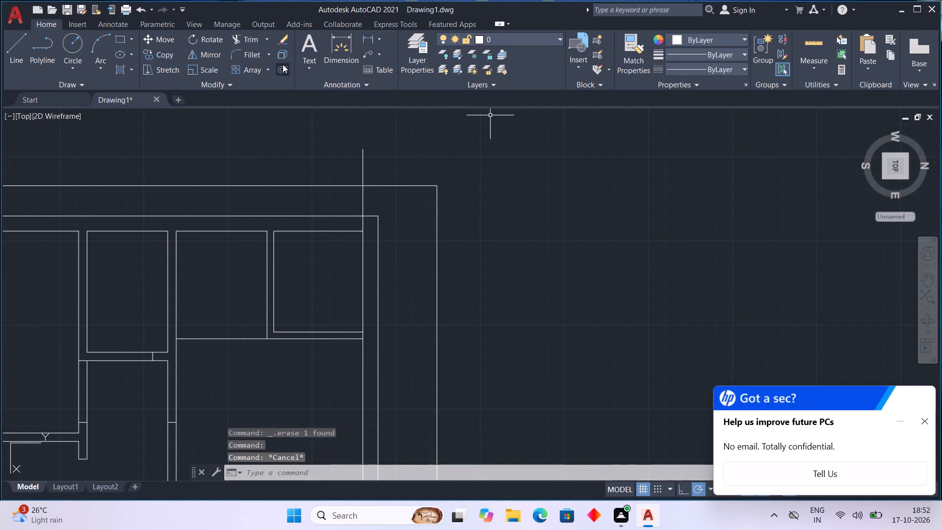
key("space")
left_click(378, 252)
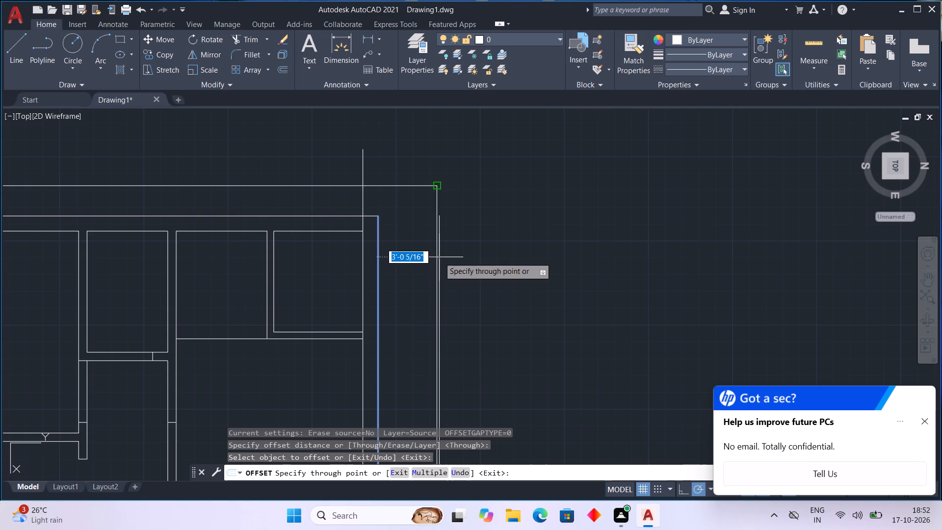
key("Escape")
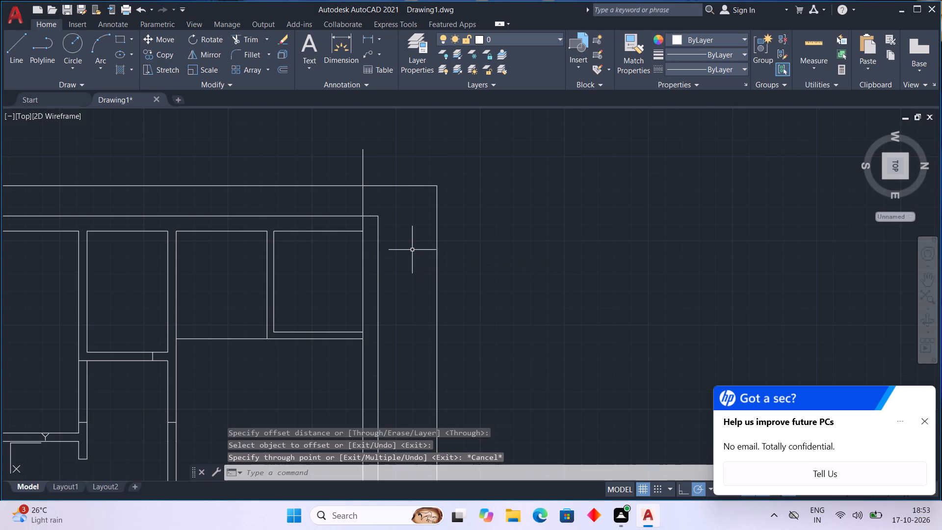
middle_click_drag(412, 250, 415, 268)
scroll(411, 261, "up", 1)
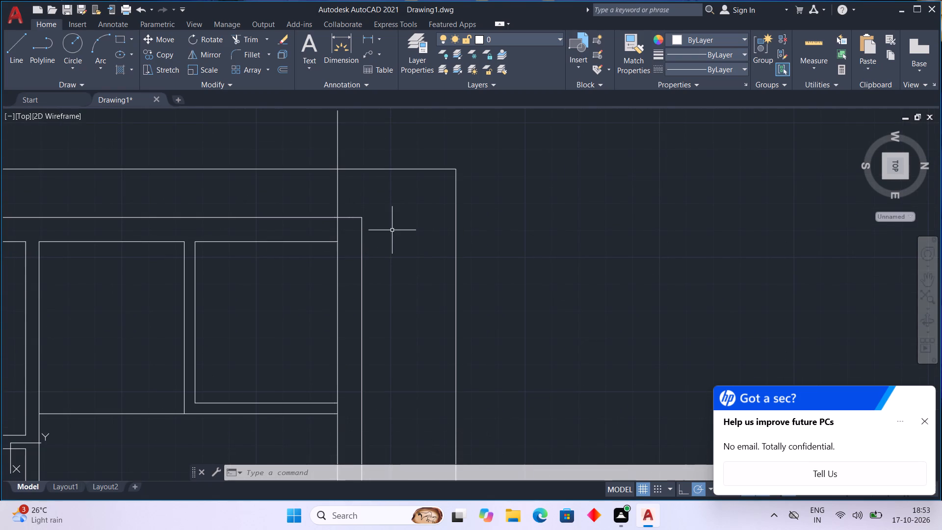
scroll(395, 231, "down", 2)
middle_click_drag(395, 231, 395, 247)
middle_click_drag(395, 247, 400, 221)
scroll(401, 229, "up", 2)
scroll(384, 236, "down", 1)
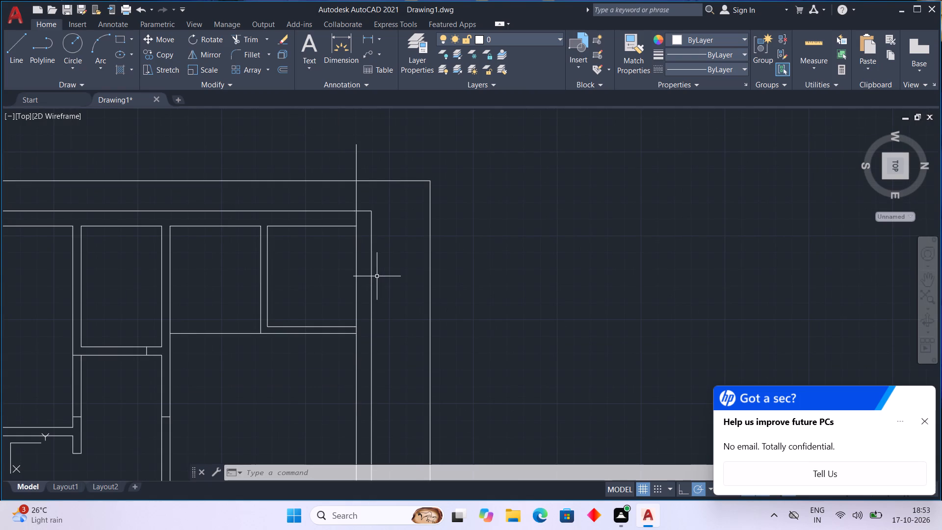
Offset the north wall's inner face line about 3'-0 1/4" north, using a through point just inside the north outline.
middle_click_drag(377, 276, 388, 228)
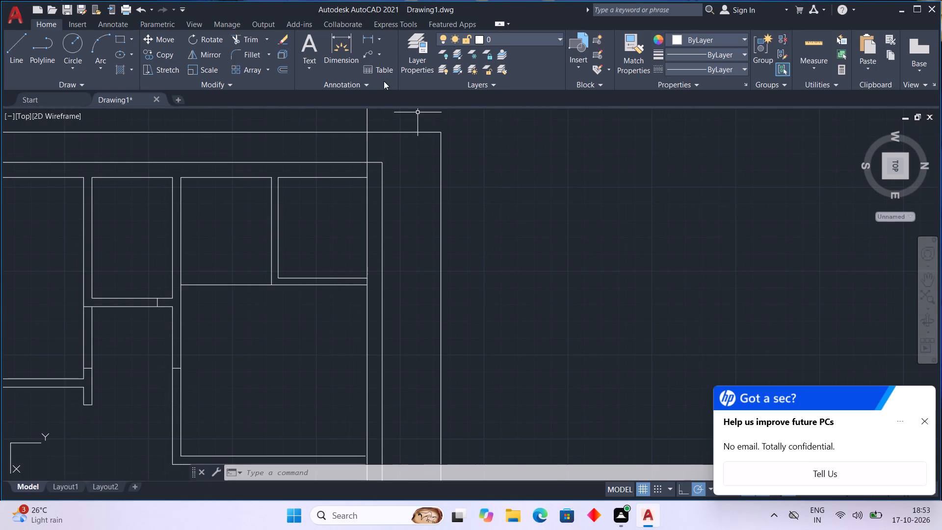
left_click(282, 70)
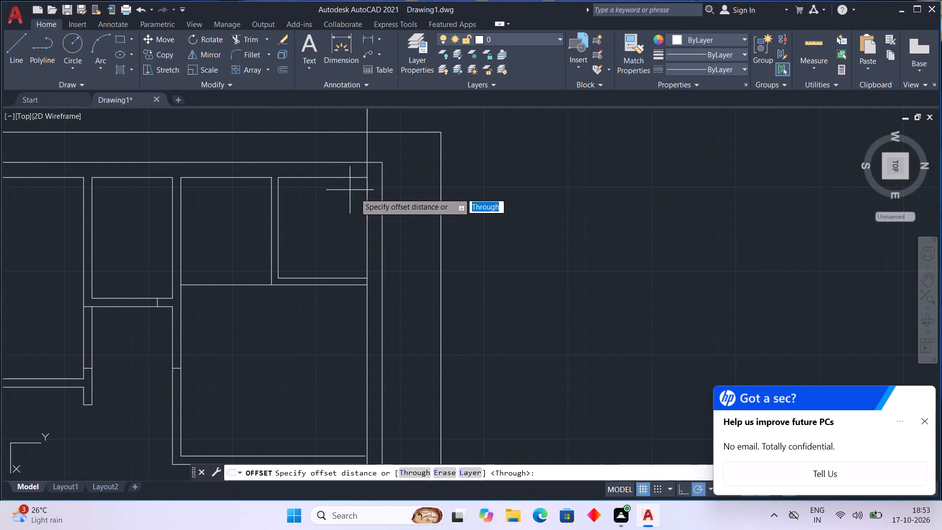
key("space")
left_click(367, 202)
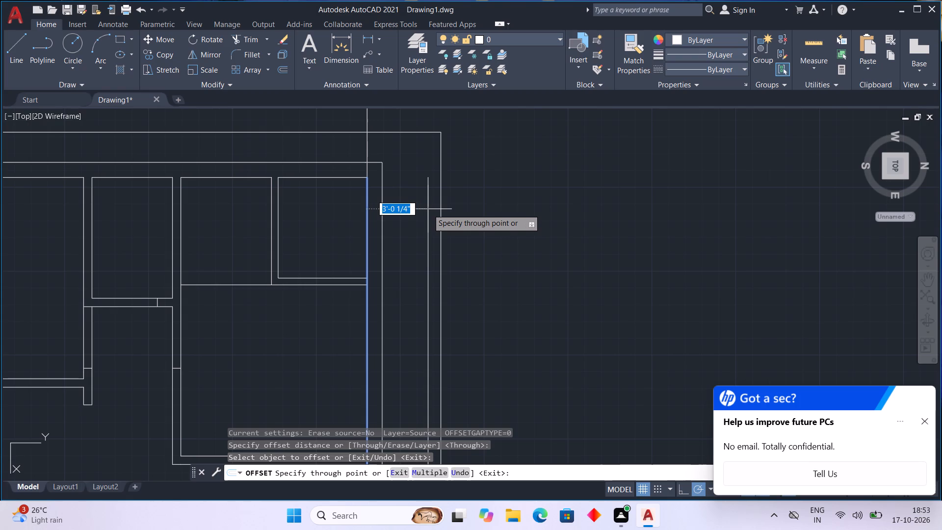
double_click(428, 209)
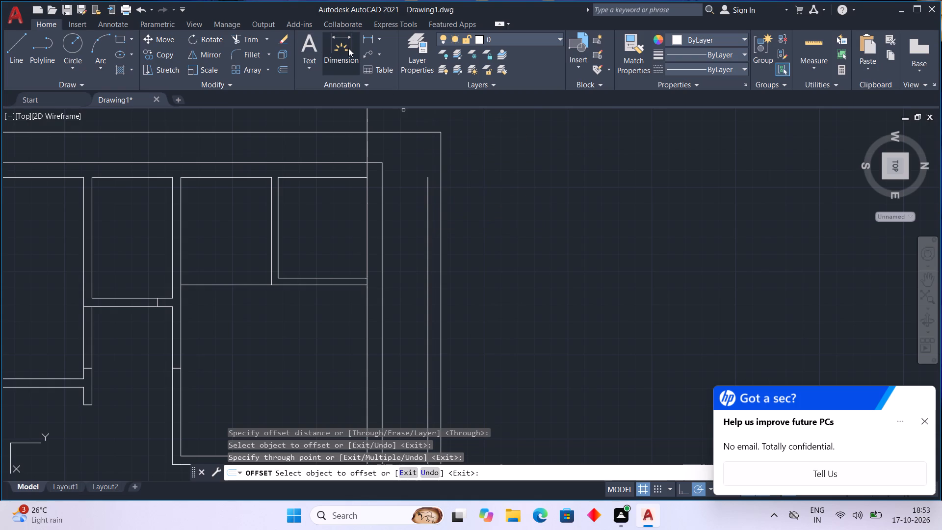
Measure the gap from the west end of the new offset line straight north to the north outline edge.
left_click(348, 48)
left_click(426, 178)
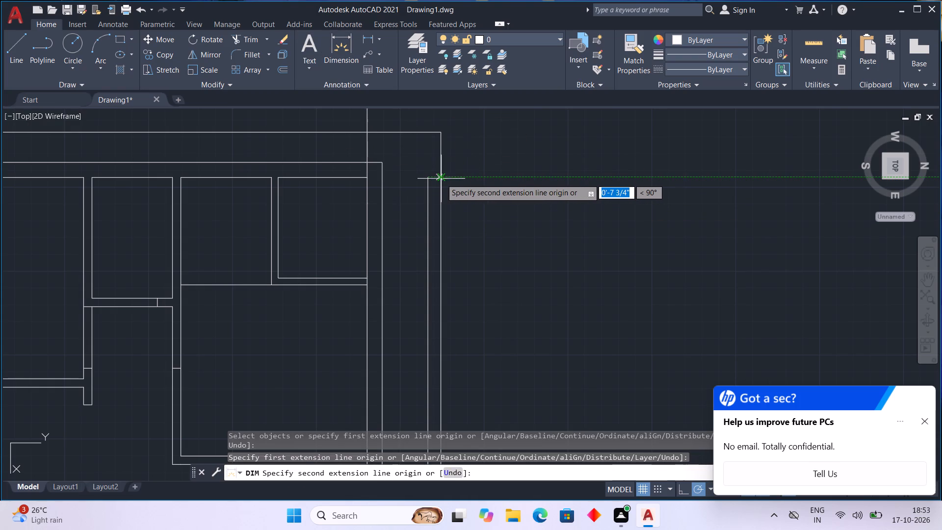
scroll(443, 179, "up", 3)
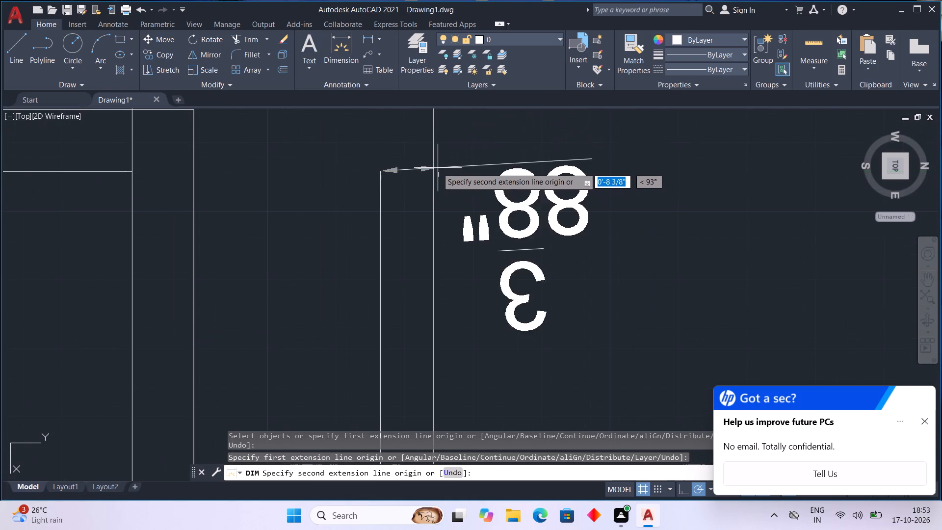
middle_click_drag(432, 172, 414, 268)
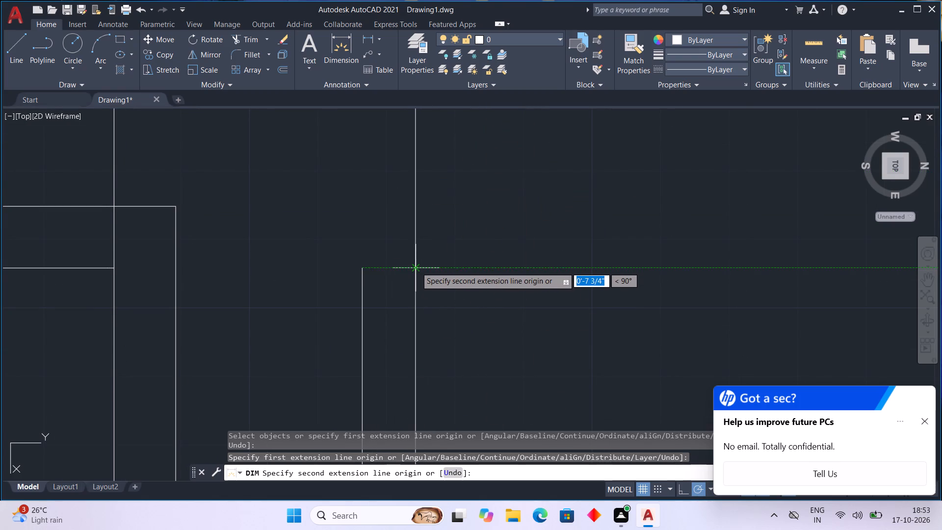
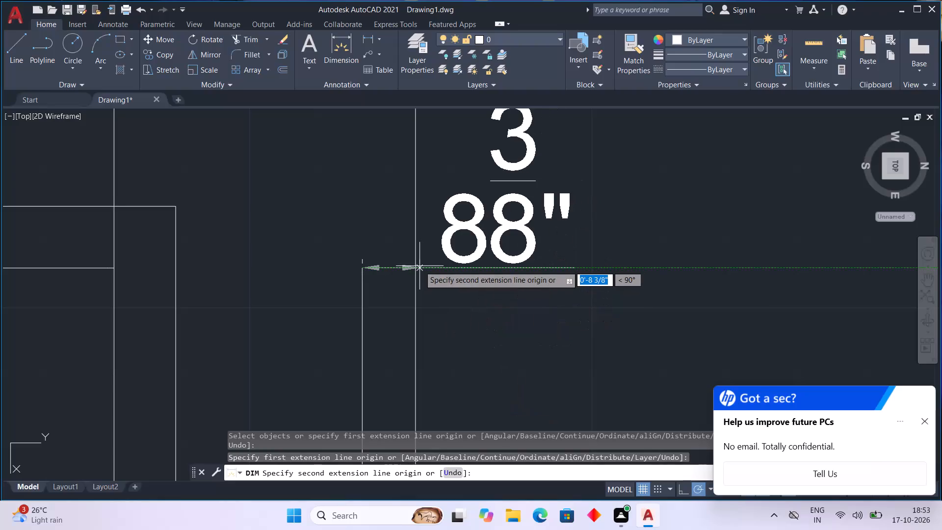
Erase the extra vertical line just inside the right outer boundary line of the floor plan.
scroll(419, 266, "down", 2)
key("Escape")
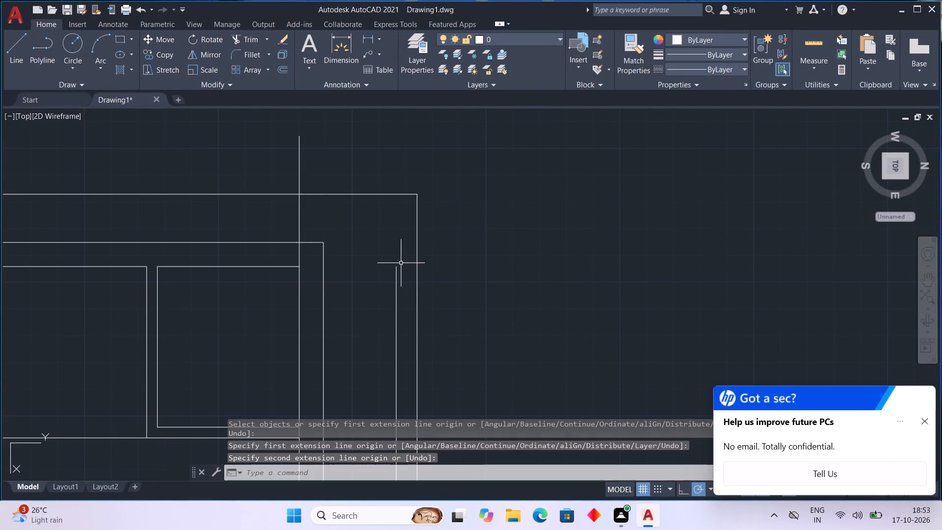
scroll(396, 276, "down", 1)
middle_click_drag(396, 276, 393, 198)
scroll(393, 200, "up", 1)
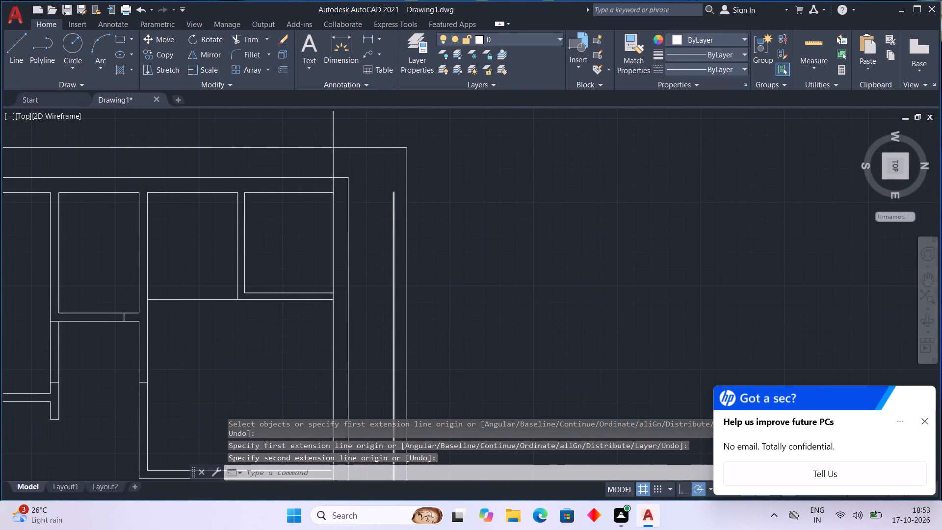
scroll(393, 200, "up", 1)
double_click(393, 200)
key("Delete")
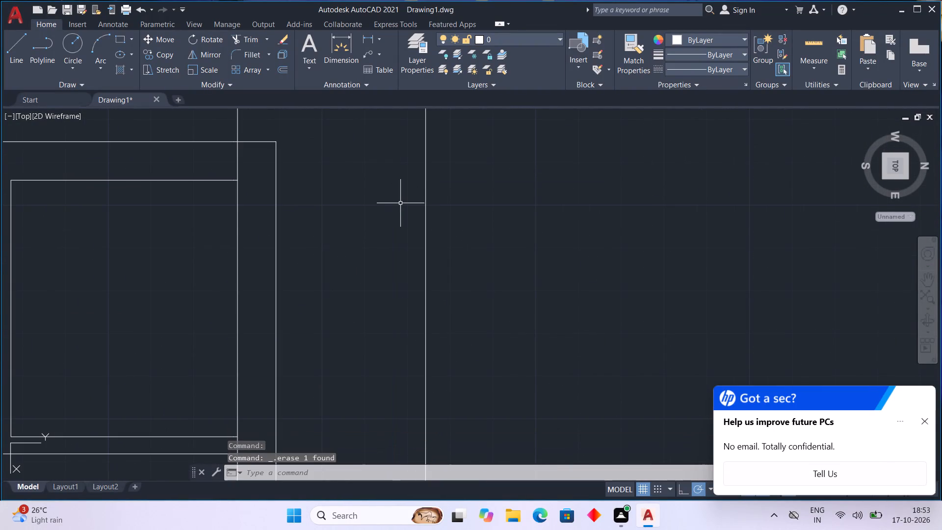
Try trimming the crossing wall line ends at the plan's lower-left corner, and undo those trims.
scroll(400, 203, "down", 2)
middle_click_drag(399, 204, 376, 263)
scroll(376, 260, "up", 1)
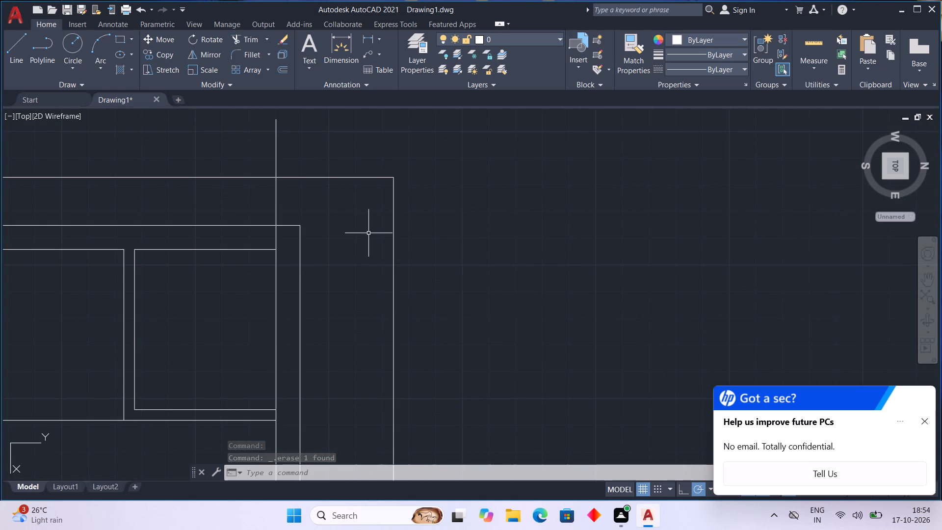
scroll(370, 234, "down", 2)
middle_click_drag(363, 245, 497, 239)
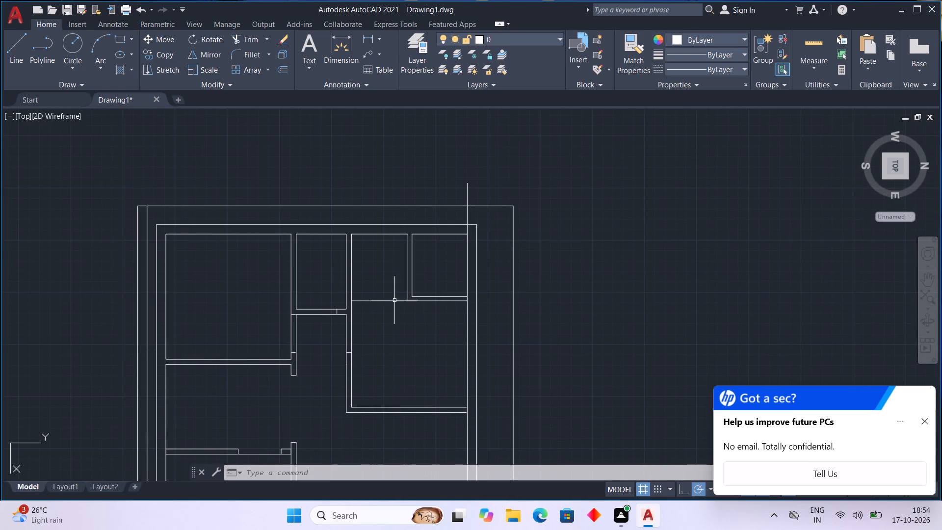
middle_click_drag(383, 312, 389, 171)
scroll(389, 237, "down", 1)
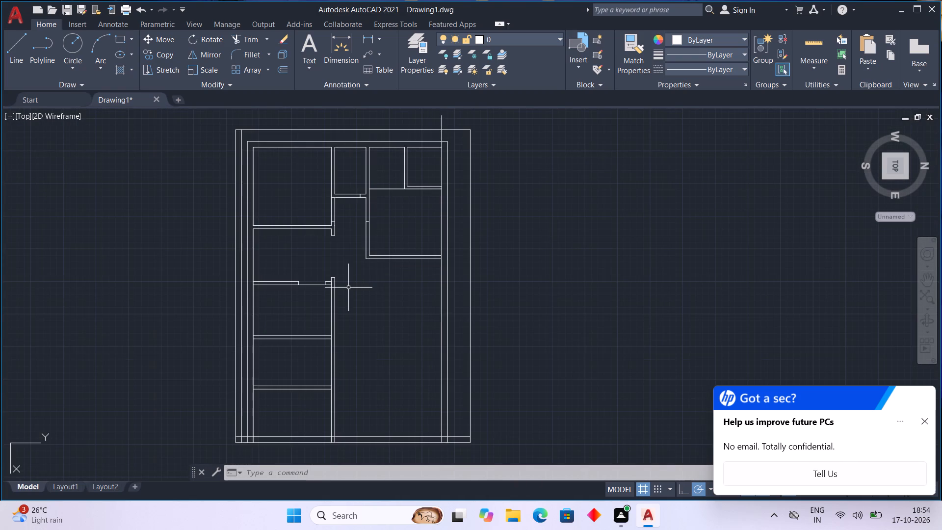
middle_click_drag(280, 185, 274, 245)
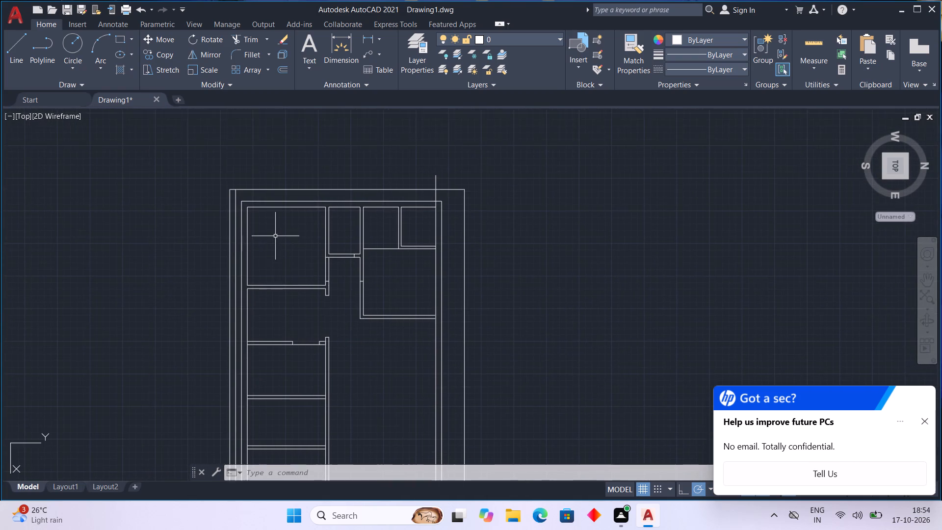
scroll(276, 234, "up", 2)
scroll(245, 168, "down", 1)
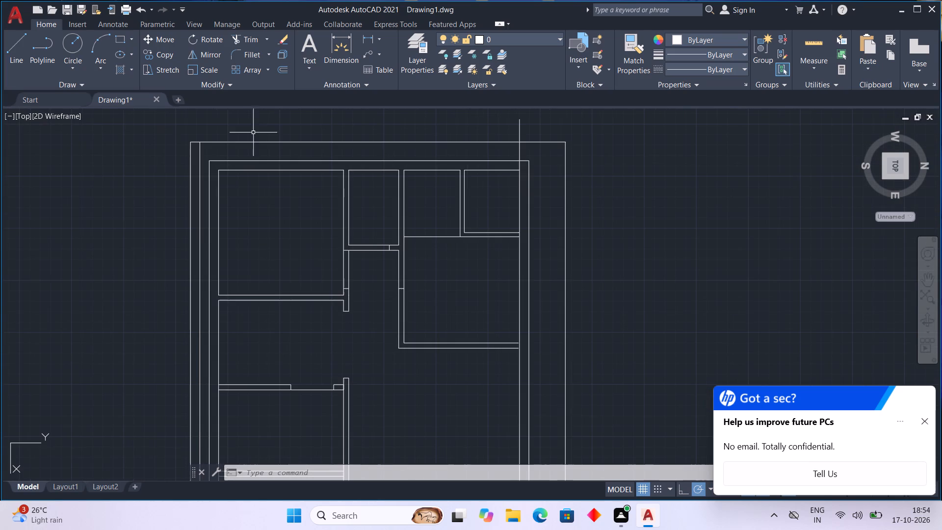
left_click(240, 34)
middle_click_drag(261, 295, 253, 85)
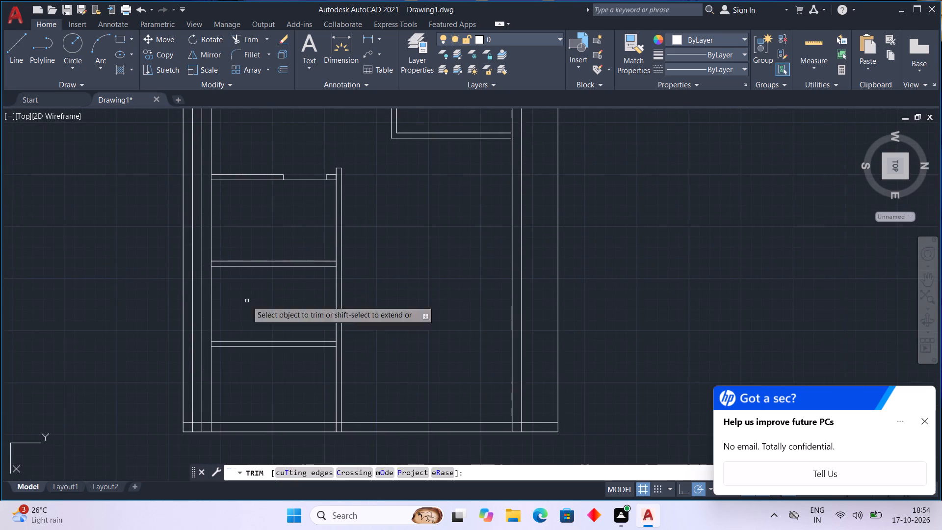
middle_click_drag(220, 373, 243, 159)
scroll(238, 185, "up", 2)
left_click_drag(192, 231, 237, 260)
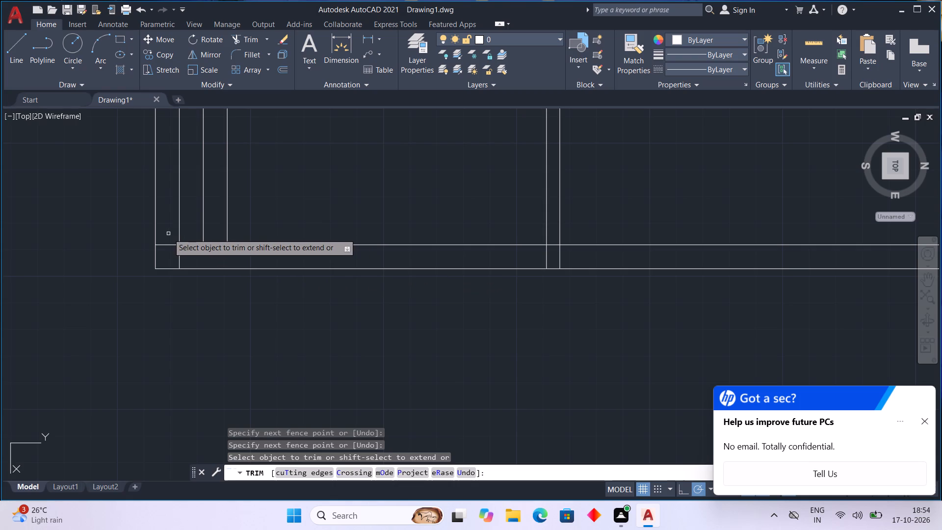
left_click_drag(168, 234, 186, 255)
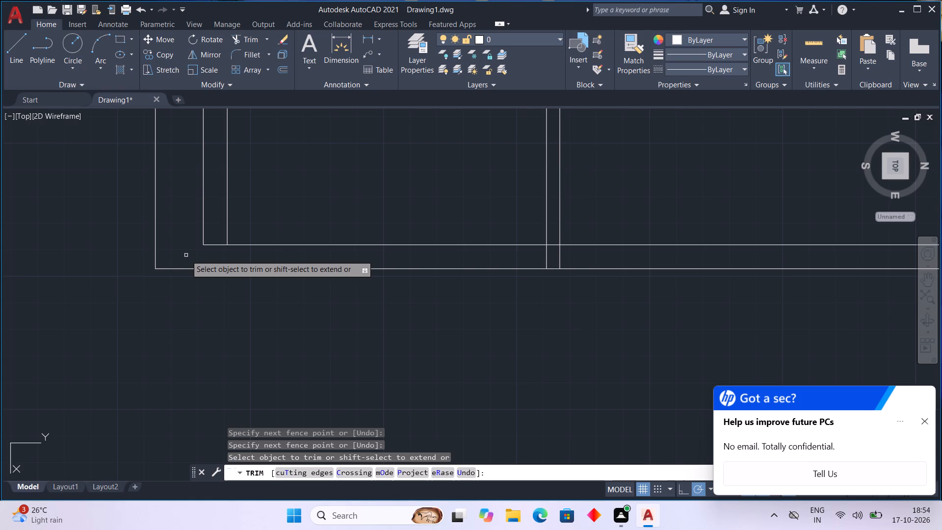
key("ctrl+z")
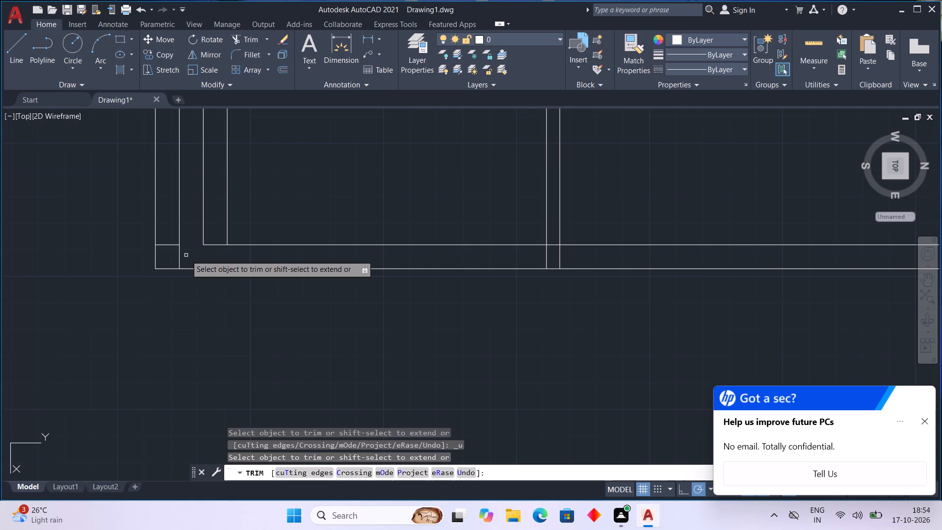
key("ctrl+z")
Trim the left wall lines' ends below the inner bottom line and that line's stub at the plan's lower-left corner.
middle_click_drag(206, 265, 234, 69)
middle_click_drag(281, 395, 276, 286)
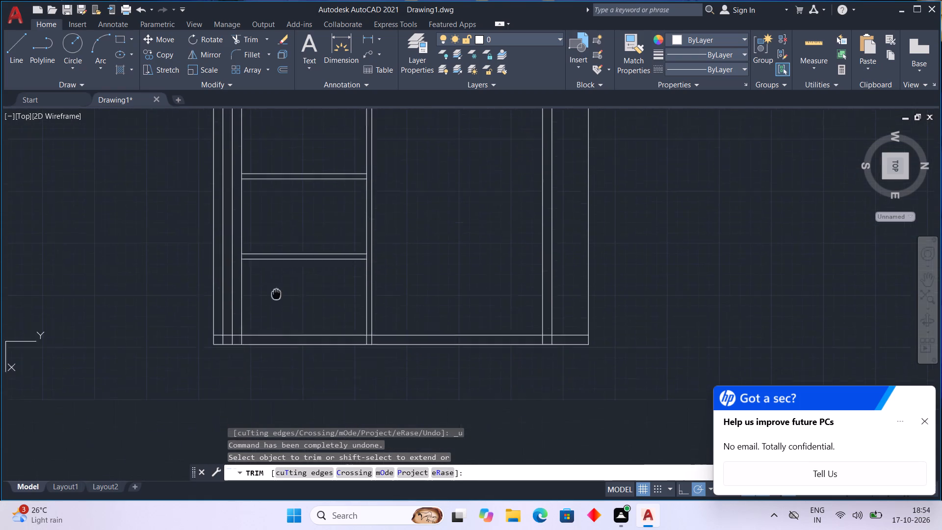
middle_click_drag(276, 286, 286, 168)
scroll(256, 235, "up", 1)
left_click_drag(210, 189, 212, 192)
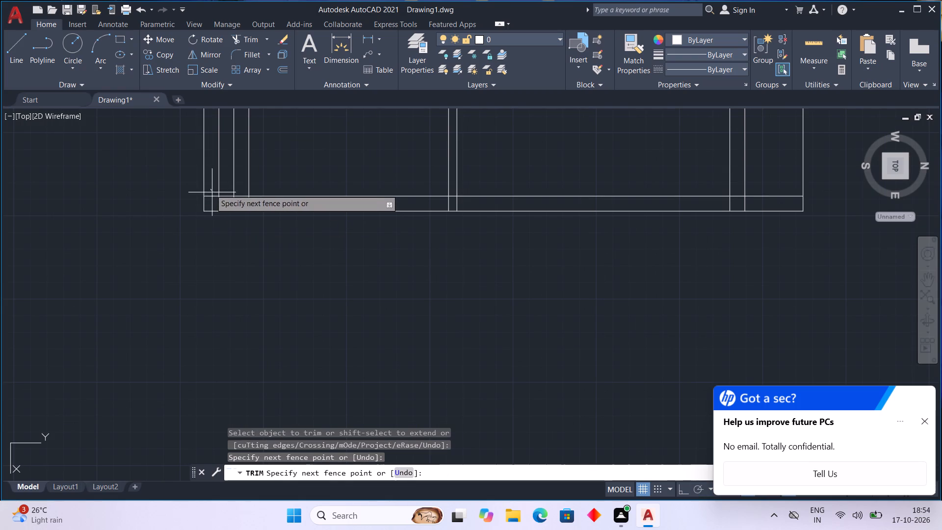
left_click_drag(212, 192, 257, 207)
middle_click_drag(257, 207, 251, 208)
middle_click_drag(251, 208, 248, 213)
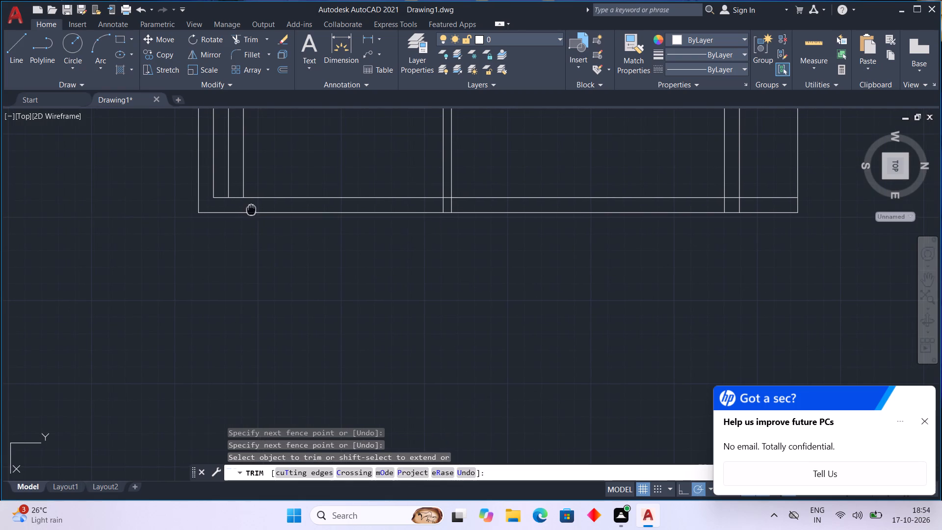
middle_click_drag(248, 213, 223, 249)
scroll(222, 255, "up", 1)
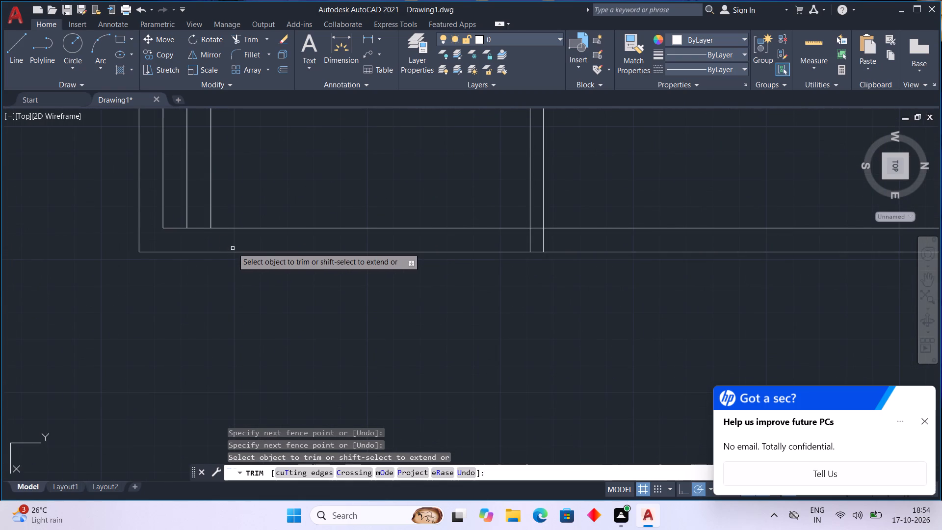
scroll(233, 247, "down", 1)
key("Escape")
middle_click_drag(236, 342, 233, 338)
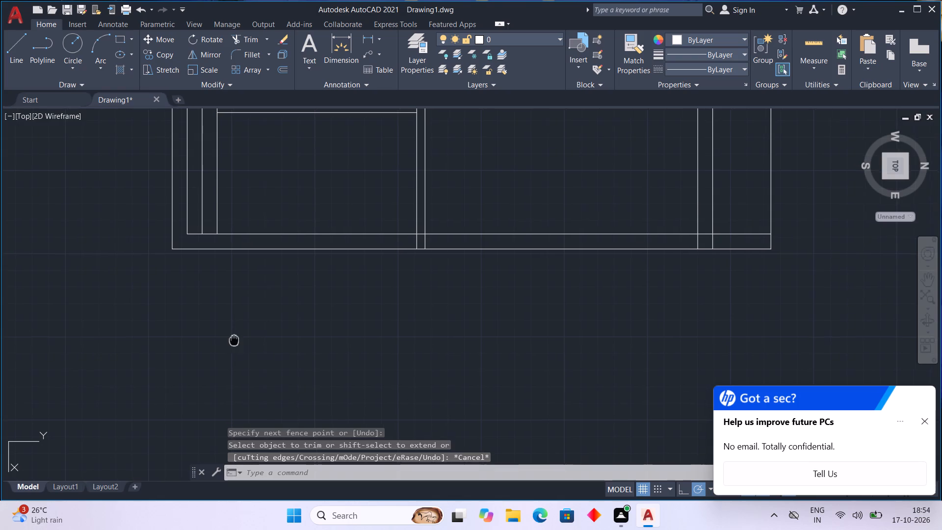
middle_click_drag(233, 338, 202, 318)
key("Escape")
Examine the rooms and partition walls along the left side of the floor plan.
middle_click_drag(235, 310, 148, 395)
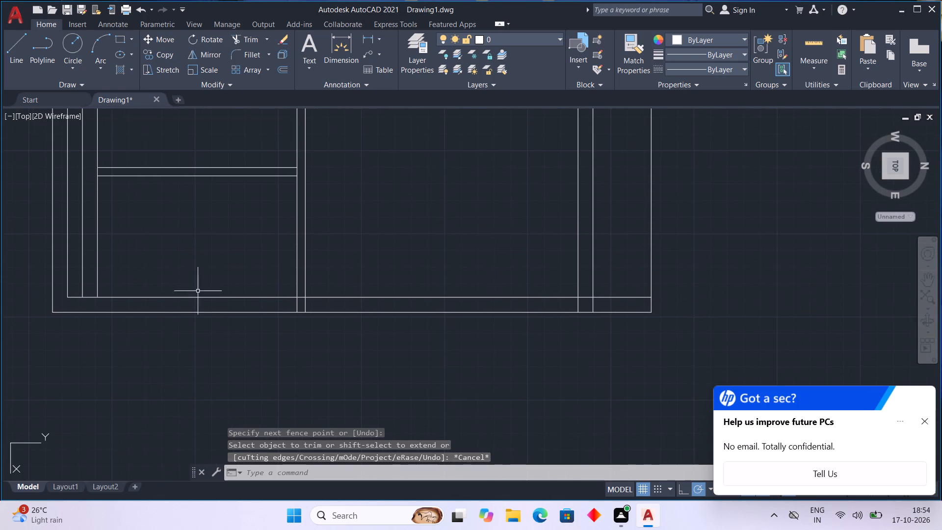
middle_click_drag(210, 248, 171, 319)
middle_click_drag(168, 288, 177, 296)
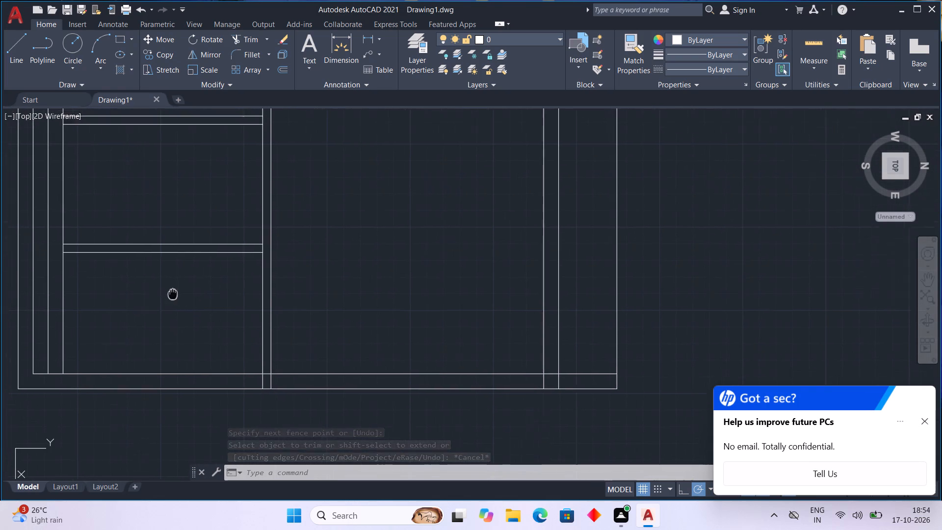
middle_click_drag(177, 296, 261, 335)
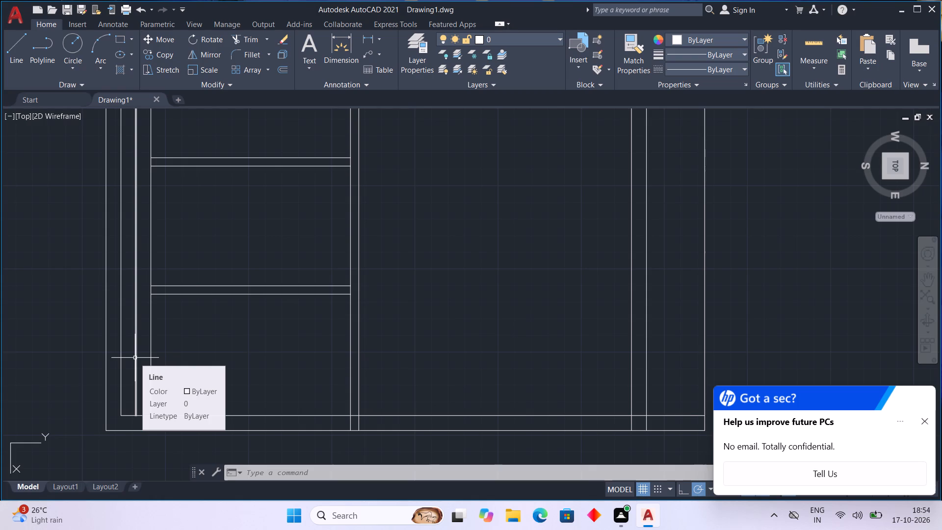
middle_click_drag(288, 347, 285, 444)
middle_click_drag(284, 445, 281, 395)
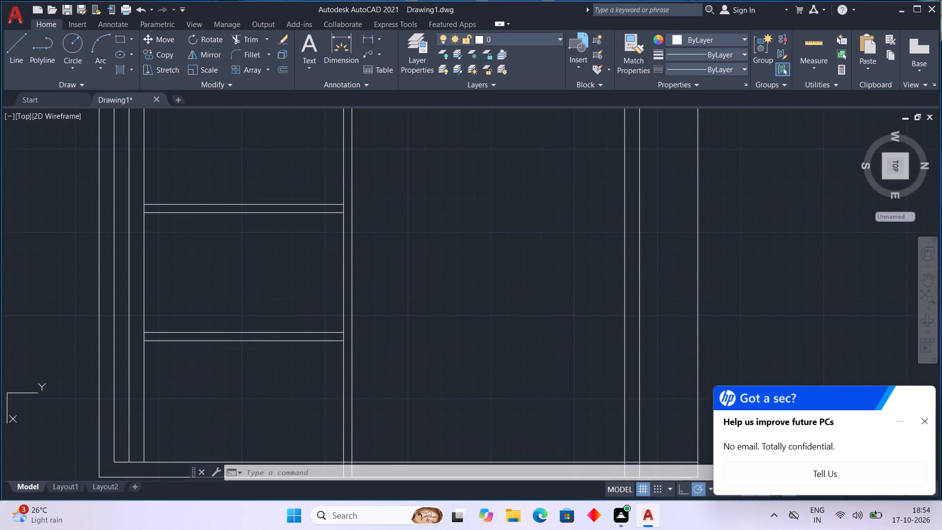
middle_click_drag(269, 373, 248, 338)
middle_click_drag(172, 349, 197, 276)
middle_click_drag(246, 323, 197, 390)
middle_click_drag(202, 345, 202, 393)
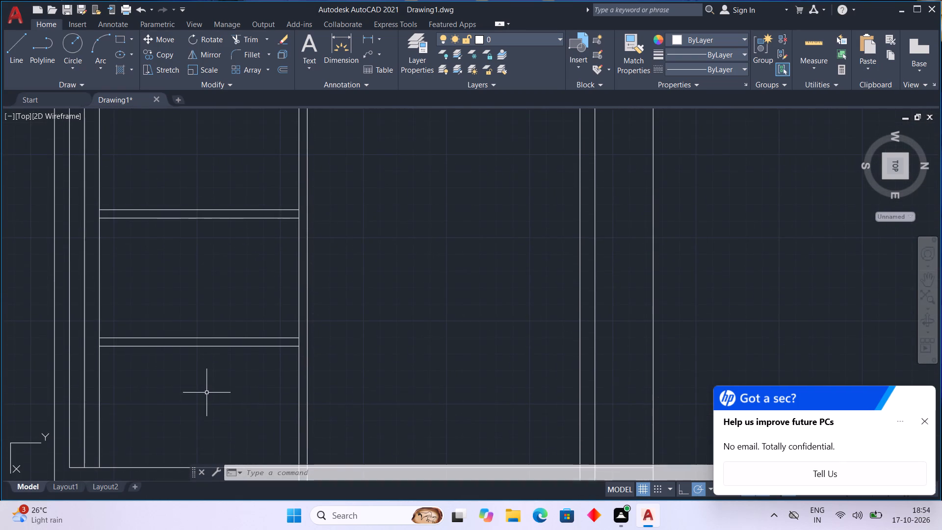
middle_click_drag(205, 391, 172, 396)
middle_click_drag(172, 347, 157, 455)
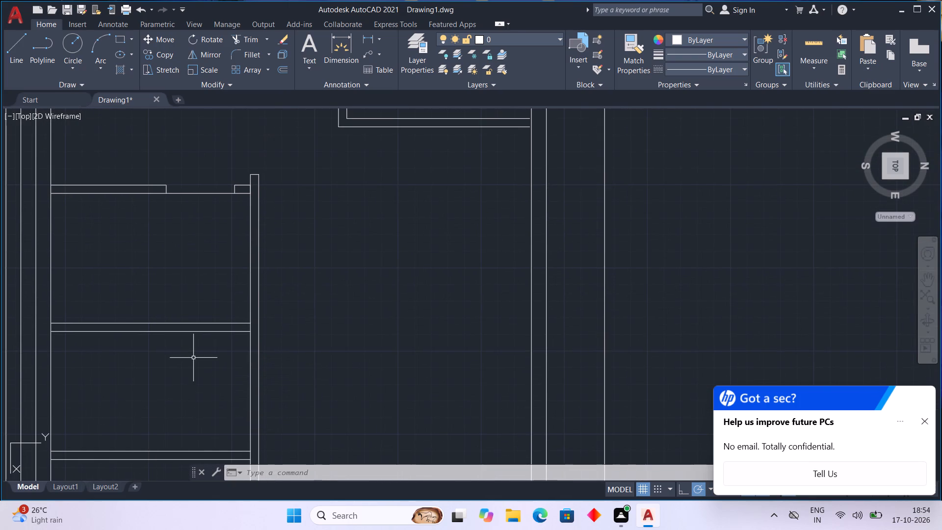
scroll(193, 355, "down", 1)
middle_click_drag(193, 359, 190, 272)
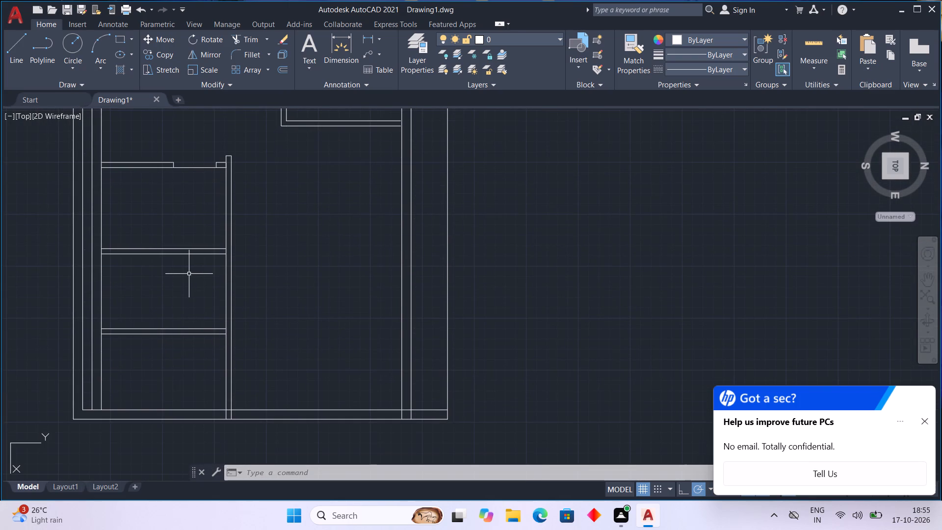
middle_click_drag(188, 274, 242, 267)
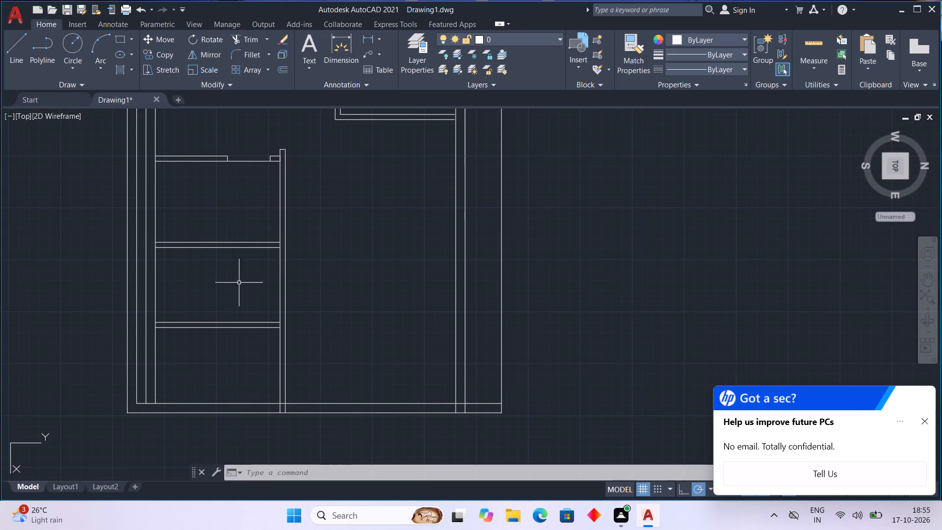
middle_click_drag(250, 269, 251, 286)
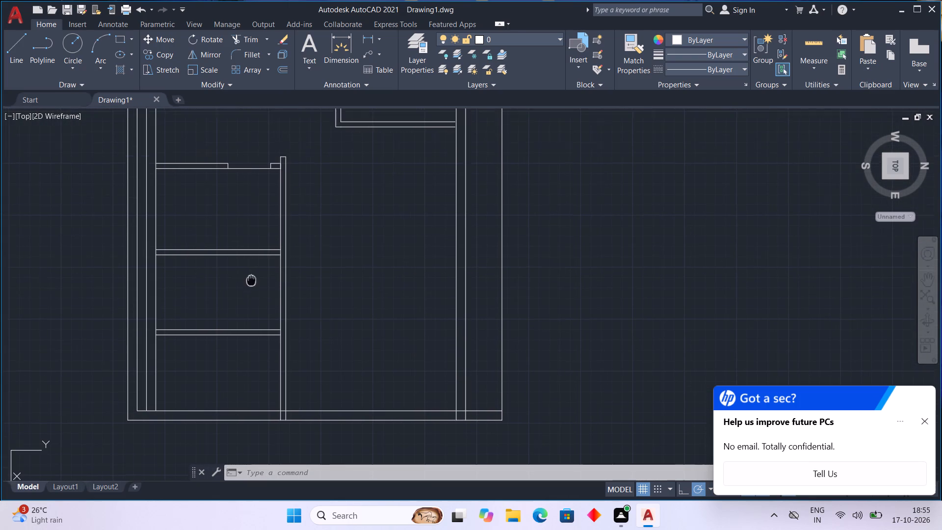
middle_click_drag(251, 286, 244, 385)
middle_click(244, 385)
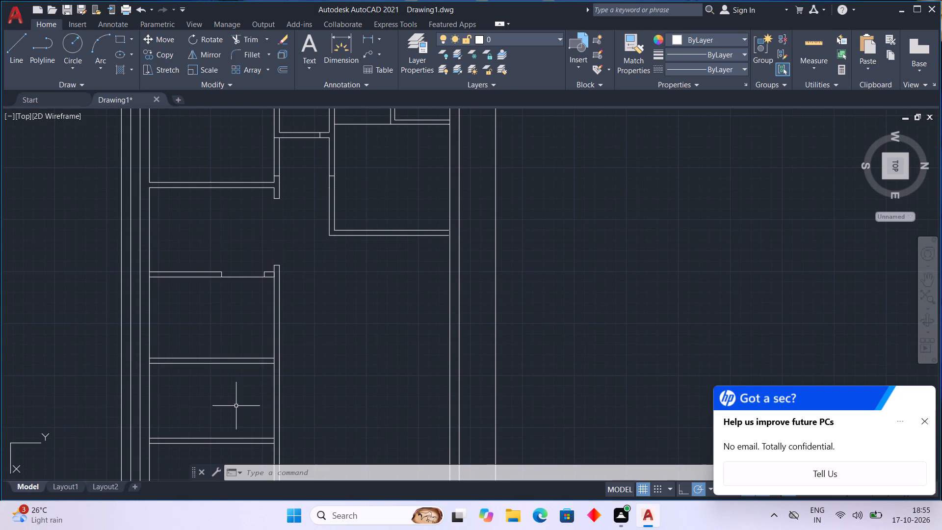
middle_click_drag(245, 322, 227, 349)
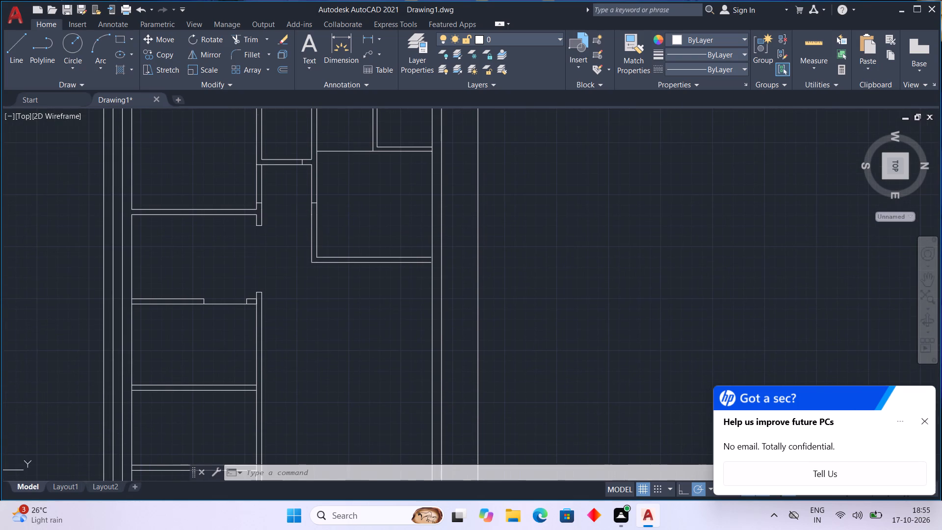
middle_click_drag(227, 349, 241, 208)
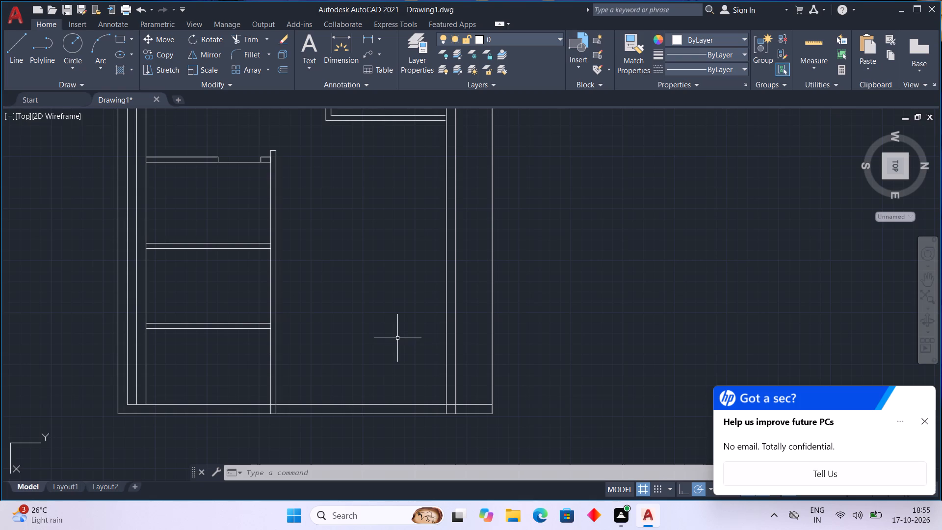
middle_click_drag(309, 302, 375, 420)
middle_click_drag(391, 388, 383, 374)
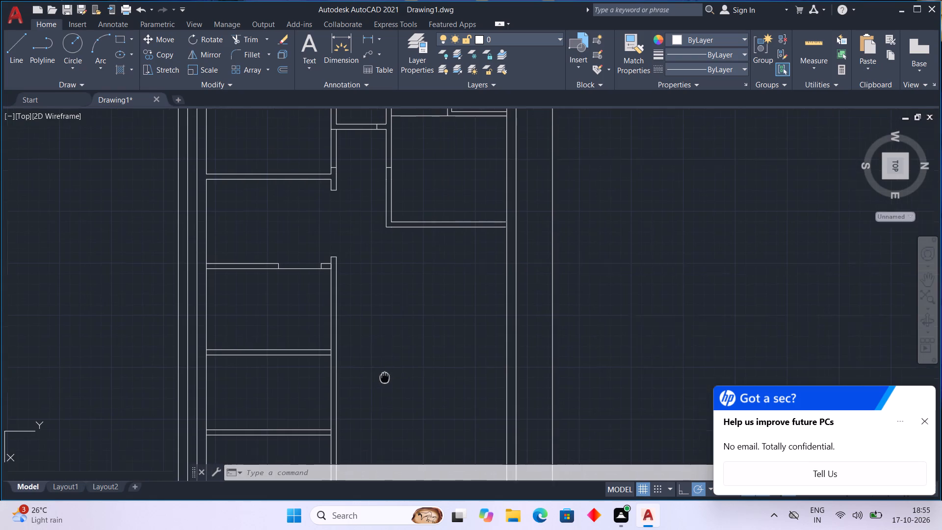
middle_click_drag(383, 374, 340, 332)
middle_click_drag(343, 335, 343, 269)
middle_click_drag(316, 256, 412, 294)
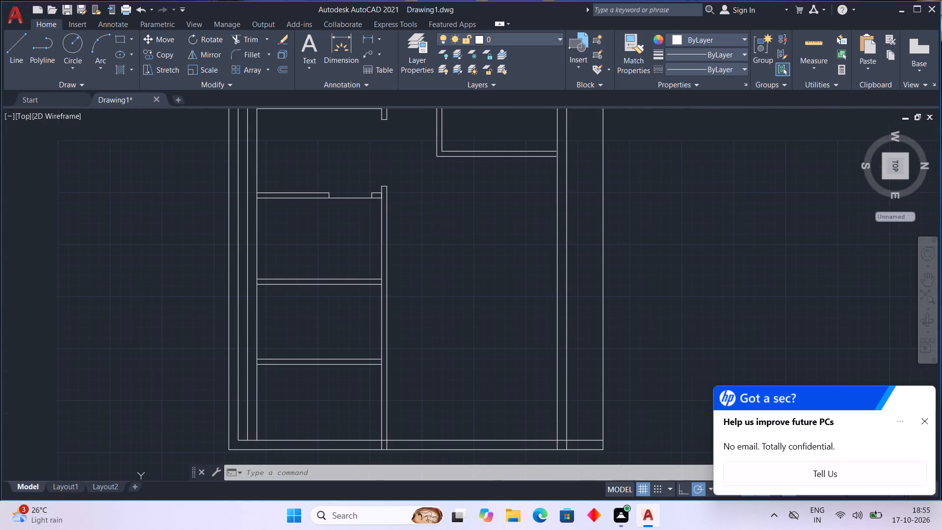
middle_click_drag(310, 329, 308, 333)
scroll(316, 331, "up", 1)
middle_click_drag(343, 323, 344, 323)
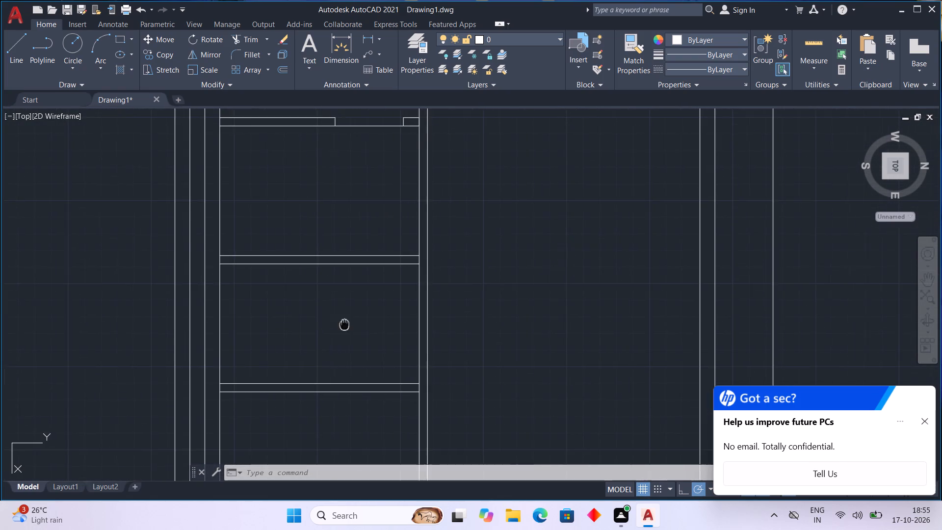
middle_click_drag(344, 323, 334, 352)
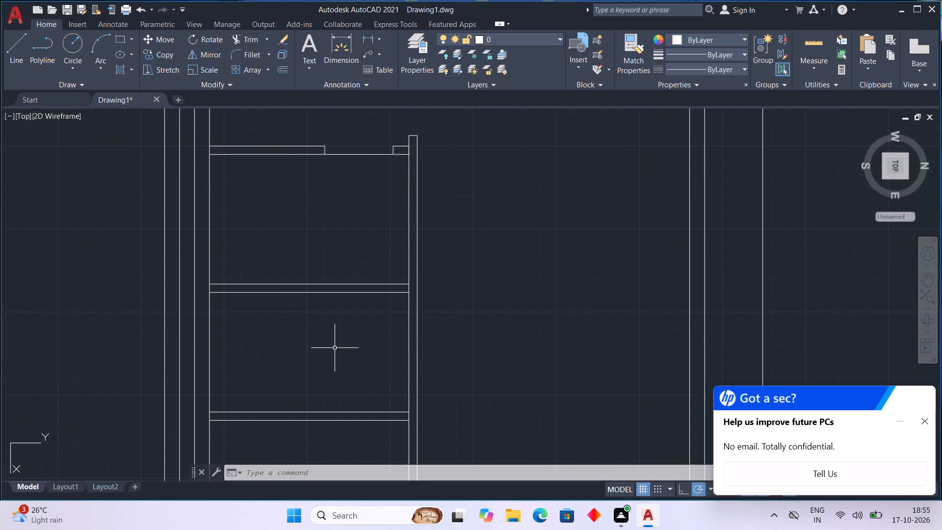
middle_click_drag(339, 345, 394, 400)
middle_click_drag(394, 393, 373, 353)
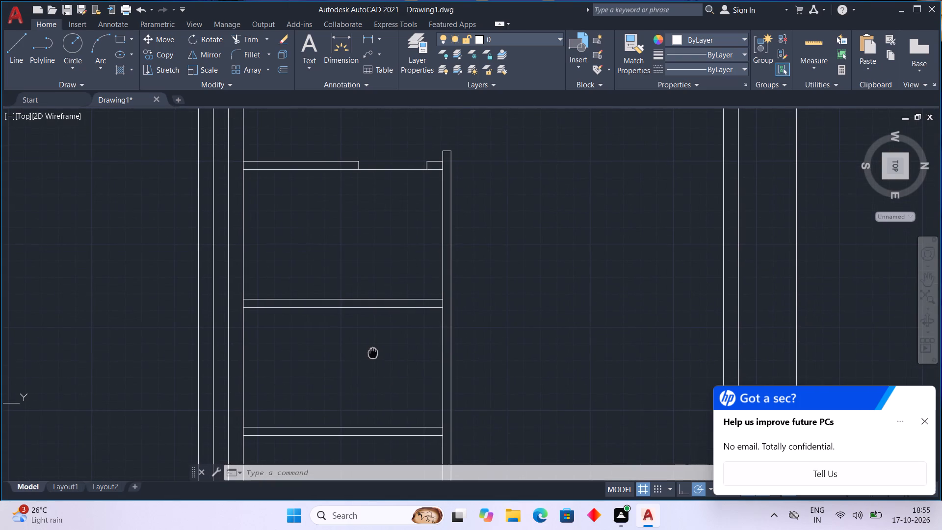
middle_click_drag(397, 340, 384, 290)
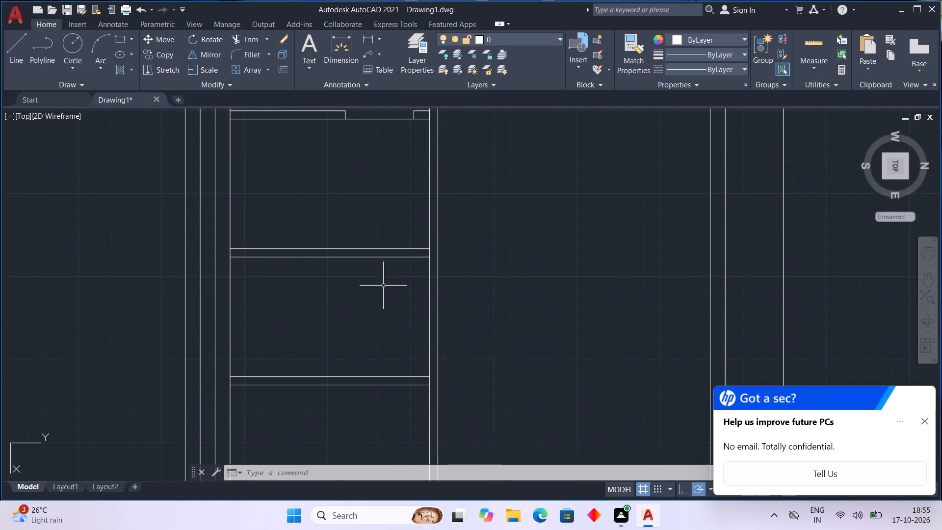
Examine the open area between the left rooms' partition wall and the right outer walls.
middle_click_drag(379, 321, 292, 451)
middle_click_drag(297, 404, 293, 375)
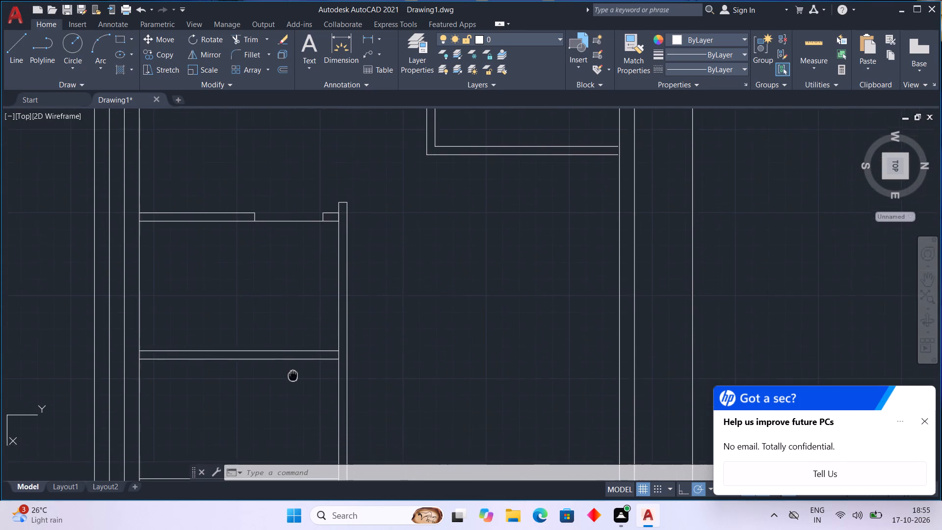
middle_click_drag(293, 375, 296, 399)
scroll(298, 394, "up", 1)
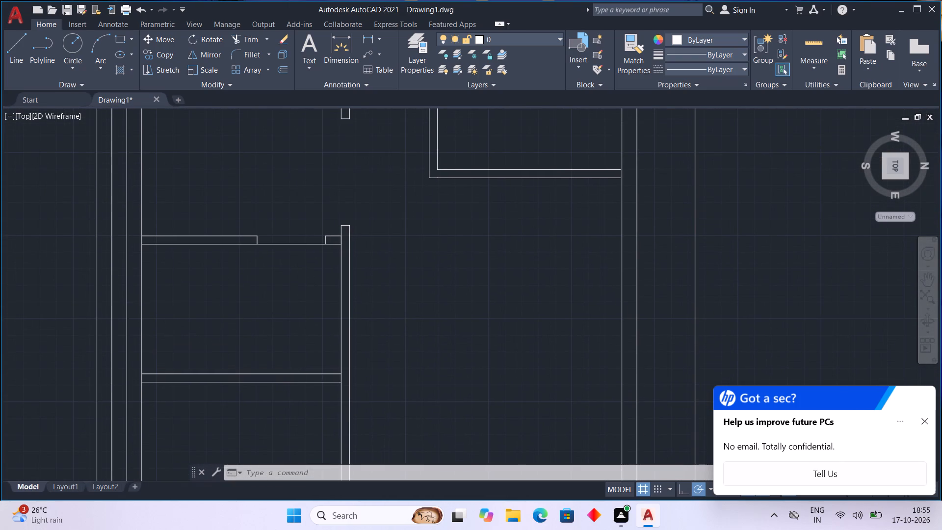
middle_click_drag(420, 374, 376, 346)
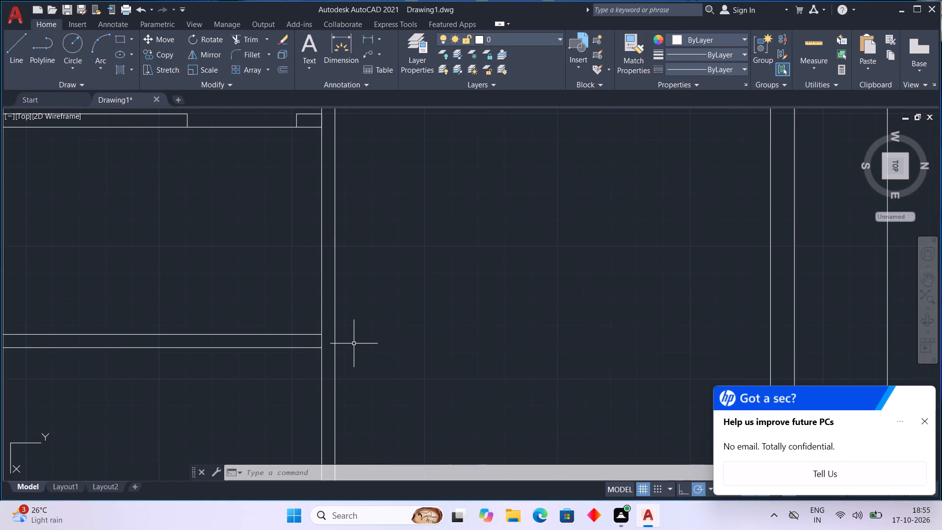
scroll(354, 343, "up", 1)
scroll(354, 343, "down", 1)
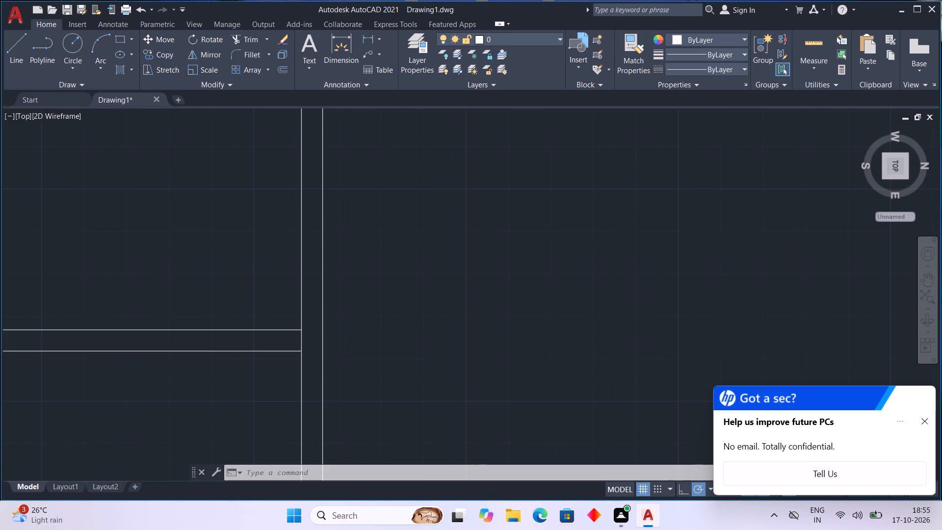
middle_click_drag(400, 353, 288, 361)
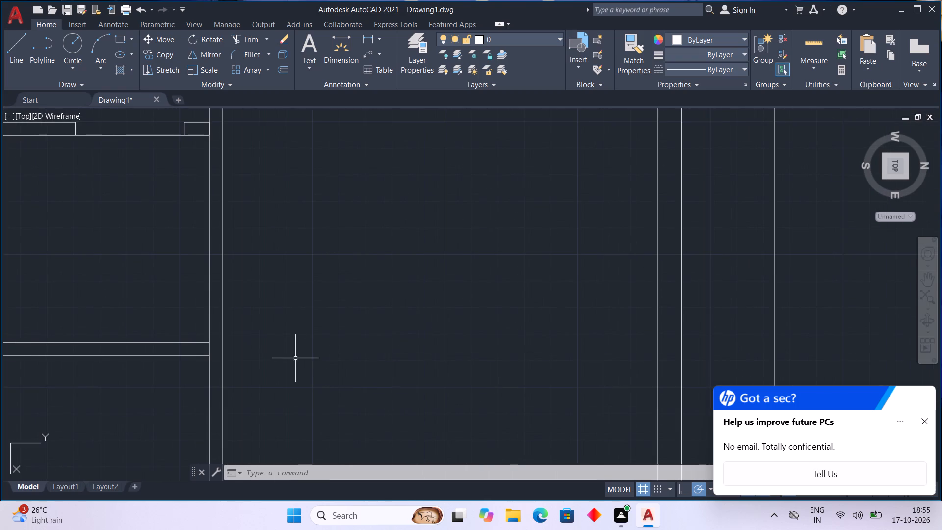
scroll(299, 358, "down", 1)
middle_click(281, 341)
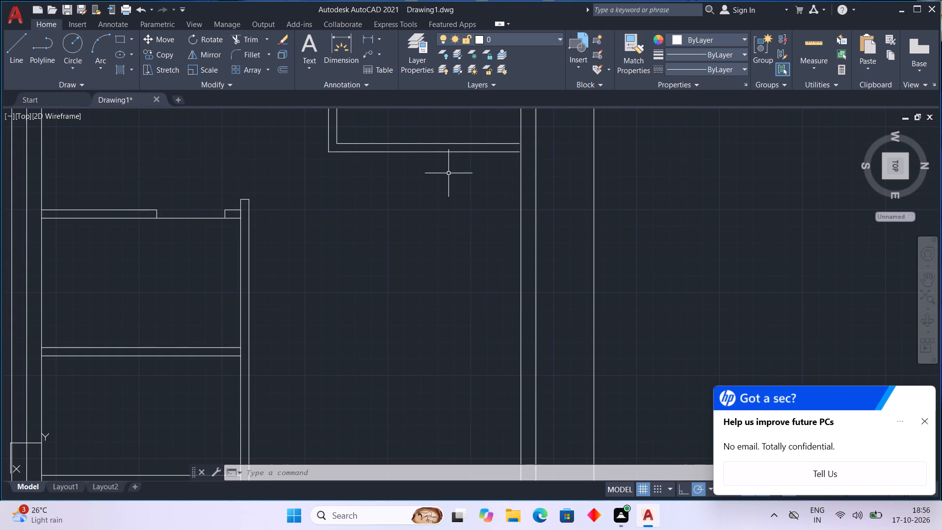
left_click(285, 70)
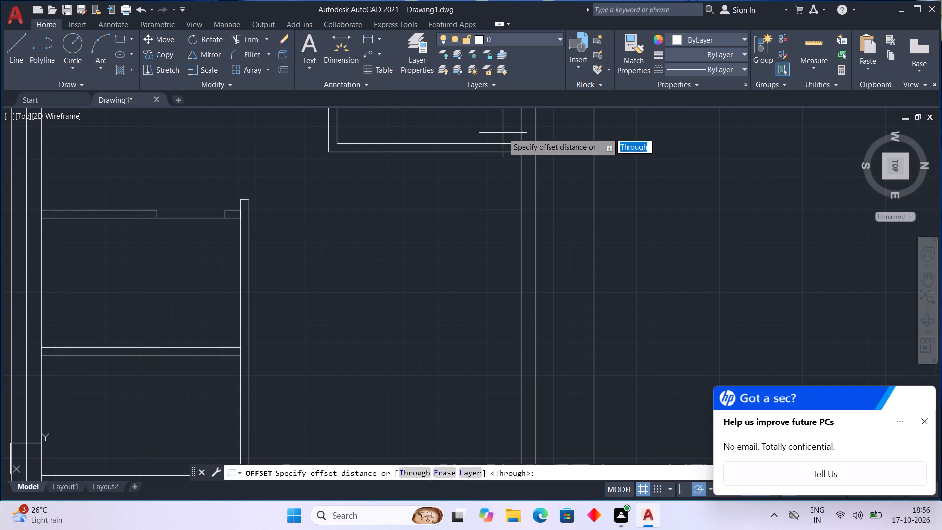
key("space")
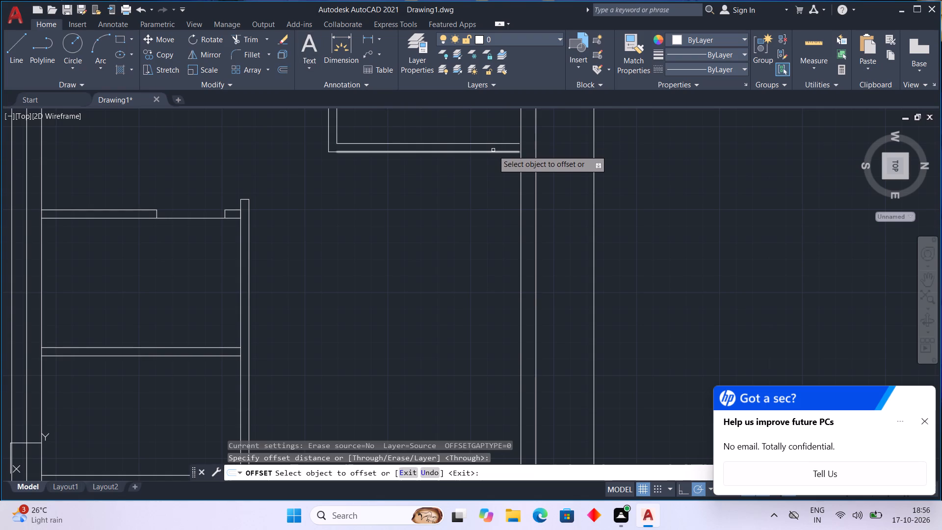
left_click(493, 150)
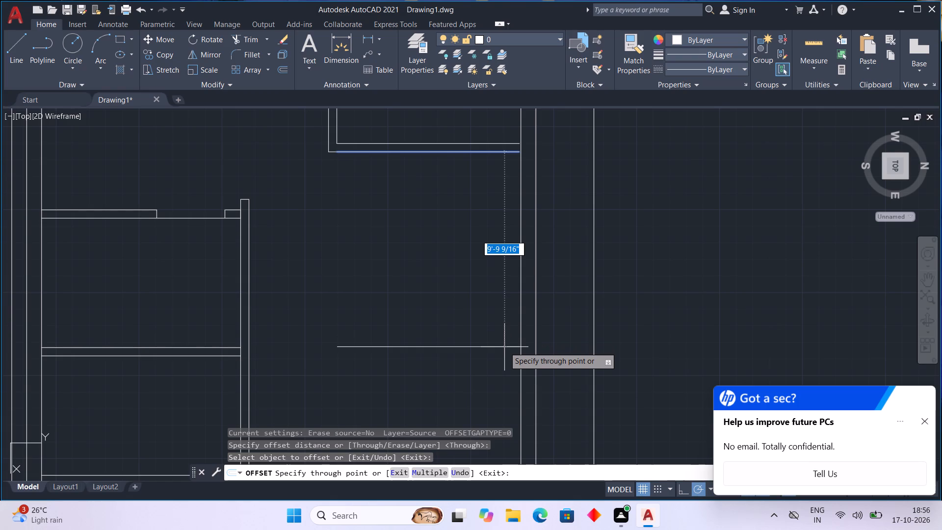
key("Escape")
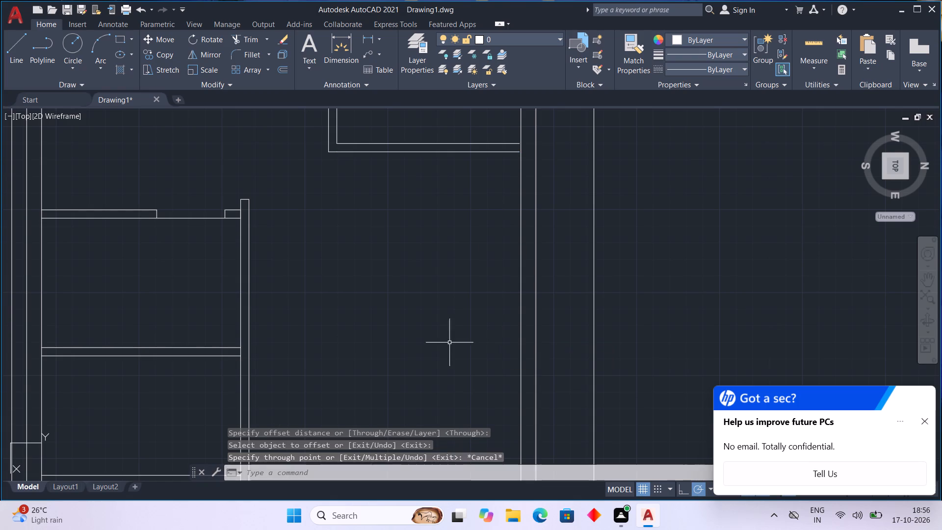
Draw two parallel lines about 15'-8" long, continuing the left rooms' horizontal partition wall across the open area past the right outer wall.
left_click(10, 52)
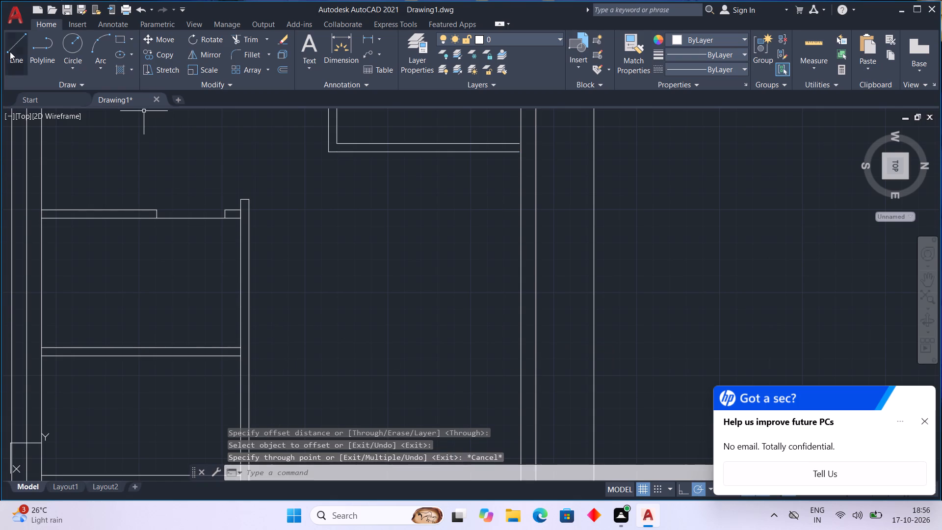
left_click(244, 351)
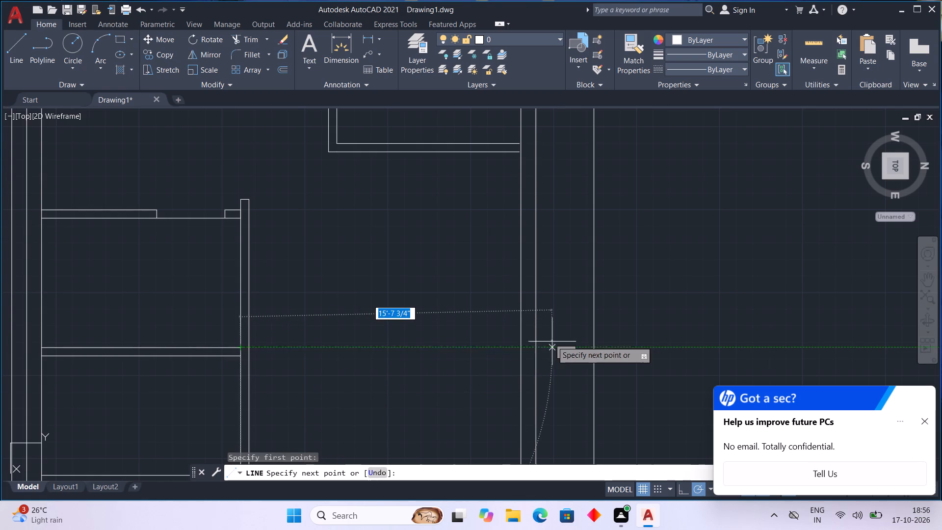
left_click(552, 348)
key("Escape")
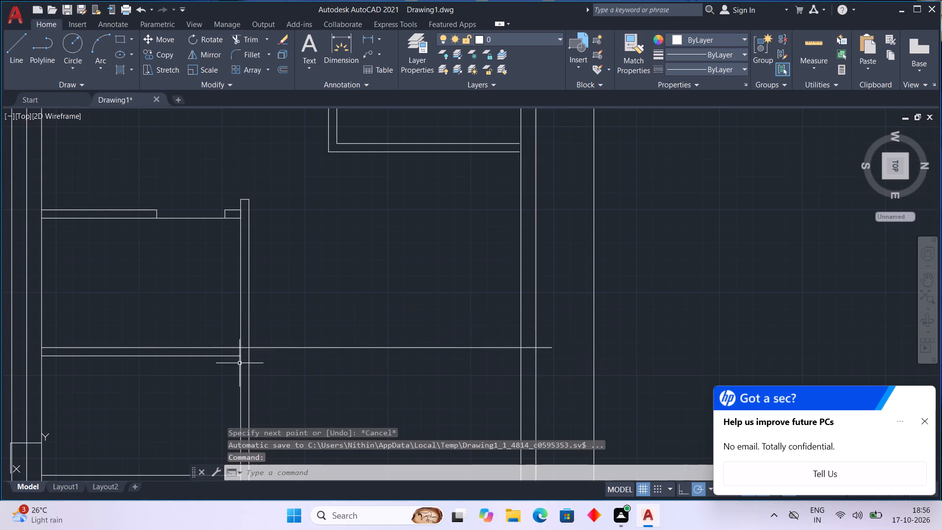
key("space")
left_click_drag(238, 358, 243, 358)
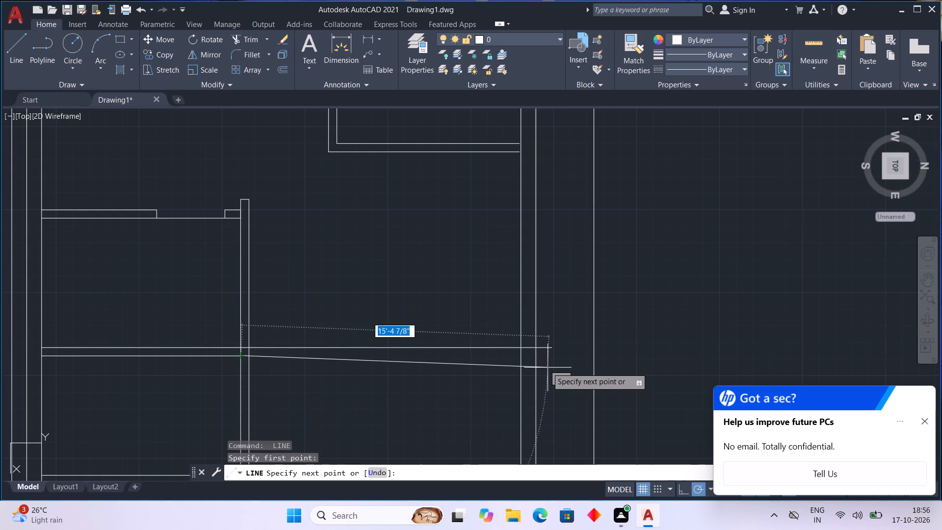
left_click(553, 361)
key("Escape")
Examine the two new wall lines together with the rooms and walls above them.
middle_click_drag(414, 379, 376, 386)
scroll(376, 386, "up", 1)
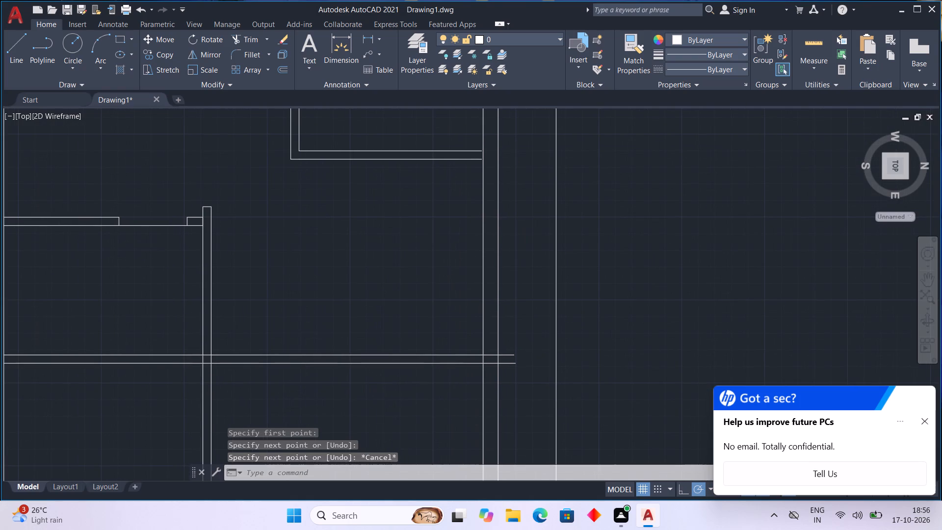
scroll(376, 386, "down", 1)
middle_click_drag(376, 386, 360, 403)
middle_click_drag(379, 318, 377, 322)
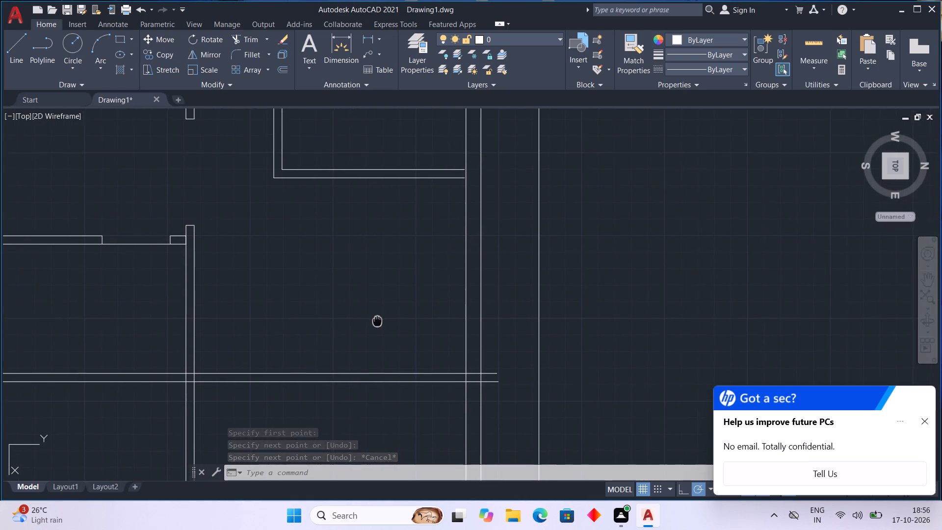
middle_click_drag(377, 322, 371, 327)
middle_click_drag(296, 233, 278, 346)
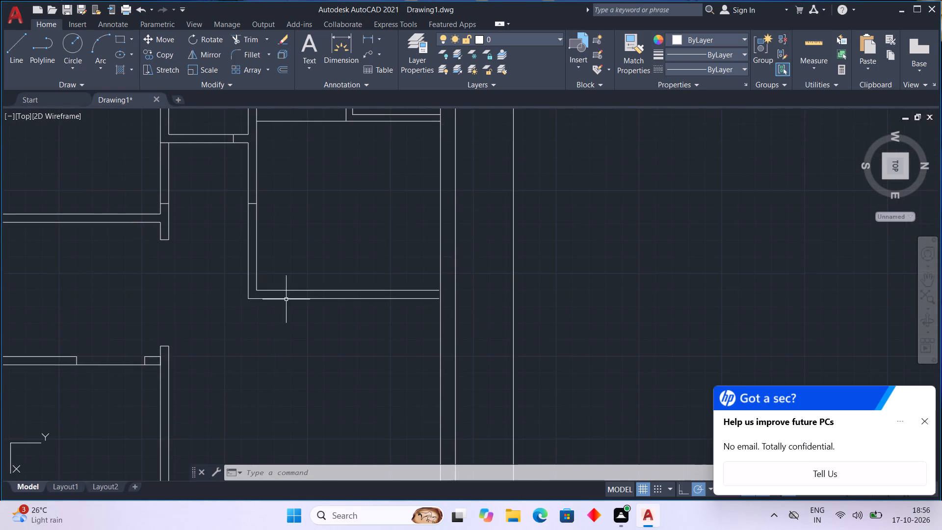
middle_click(286, 296)
scroll(286, 296, "down", 1)
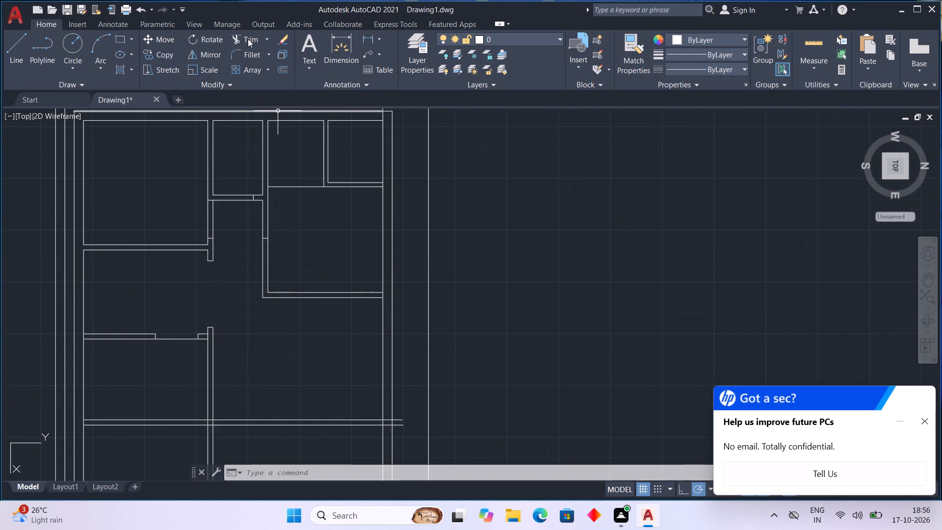
middle_click_drag(345, 360, 329, 276)
middle_click_drag(329, 276, 336, 306)
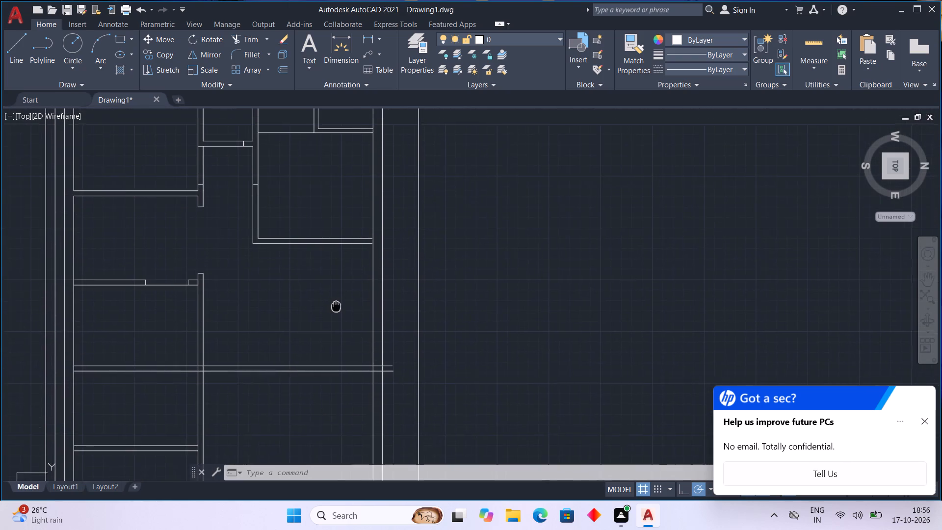
middle_click_drag(336, 306, 337, 305)
middle_click_drag(329, 299, 396, 318)
middle_click_drag(390, 309, 352, 284)
middle_click_drag(352, 284, 355, 291)
scroll(354, 290, "up", 1)
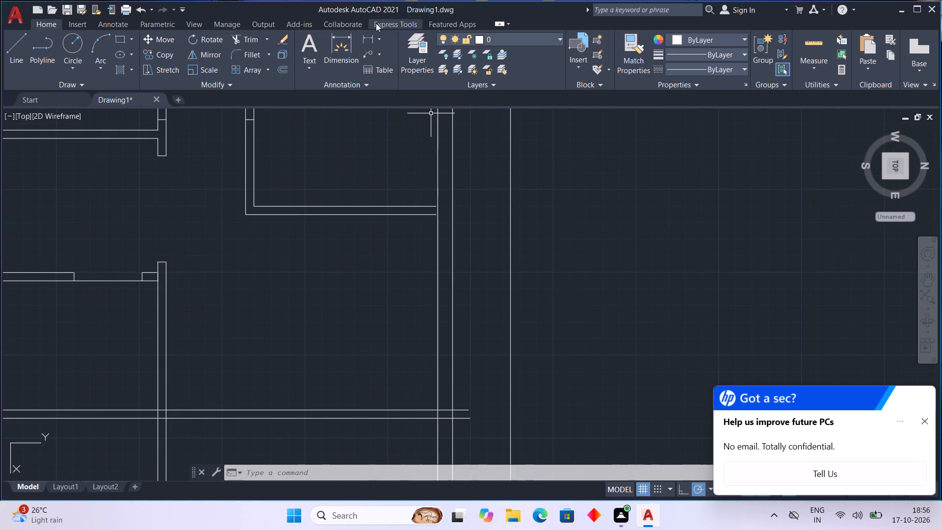
Measure the width along the new upper wall line from the vertical partition wall to the right outer wall's inner line.
left_click(332, 37)
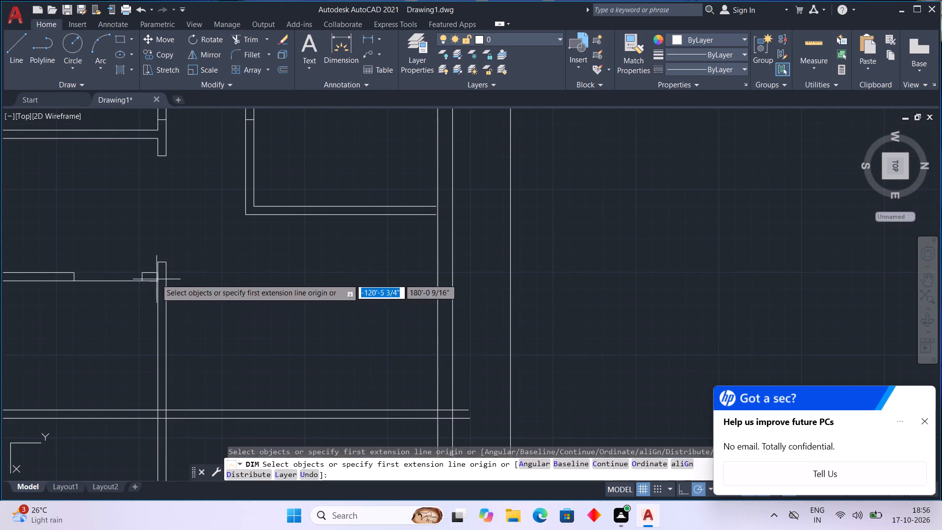
left_click(168, 412)
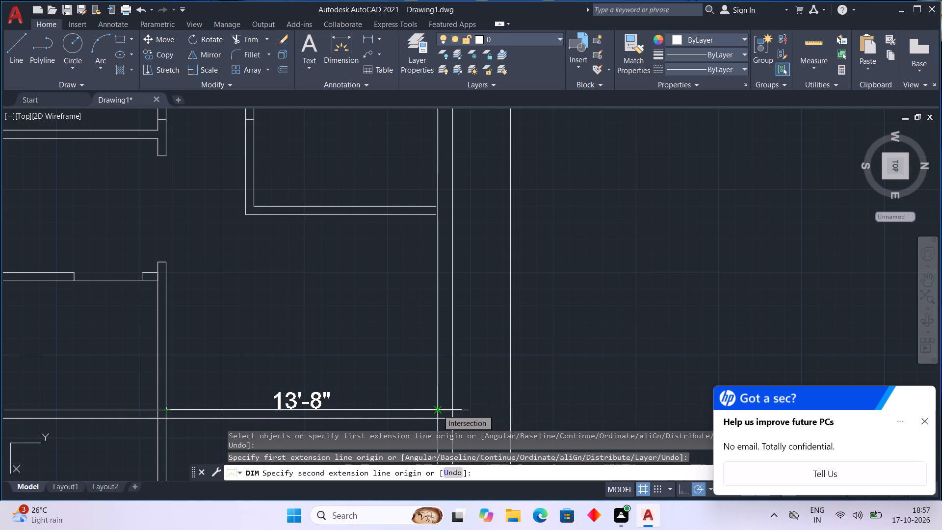
key("Escape")
Measure the distance from the small middle room's bottom wall down to the new upper wall line, along the vertical partition wall.
middle_click_drag(401, 384, 415, 317)
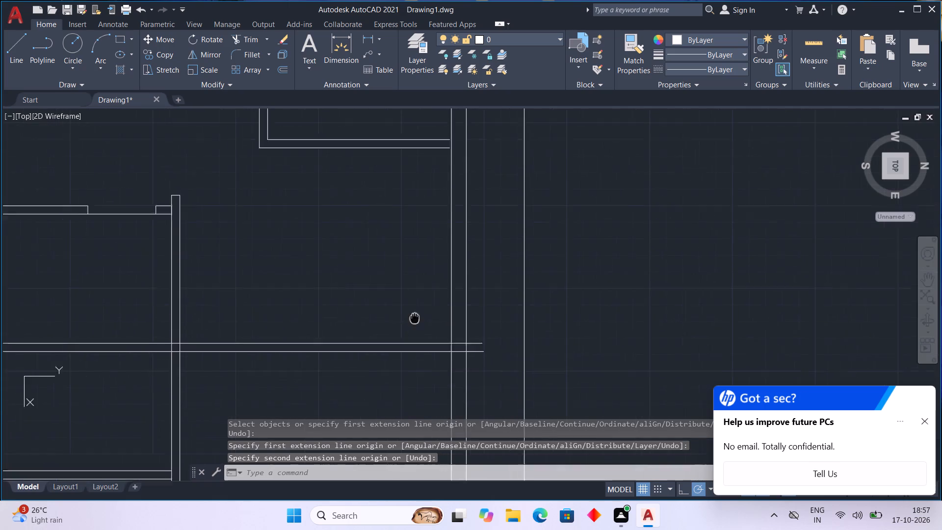
middle_click_drag(415, 317, 420, 297)
middle_click_drag(420, 297, 422, 340)
scroll(423, 338, "down", 1)
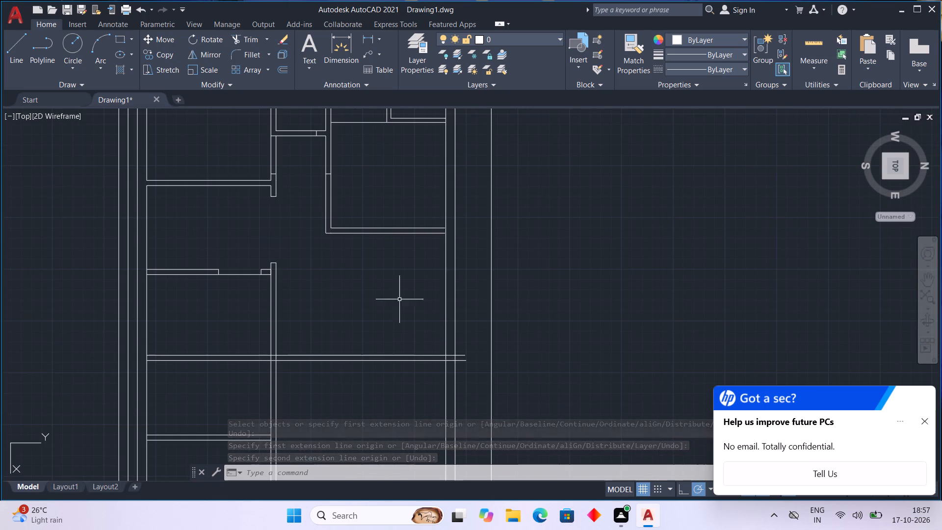
key("space")
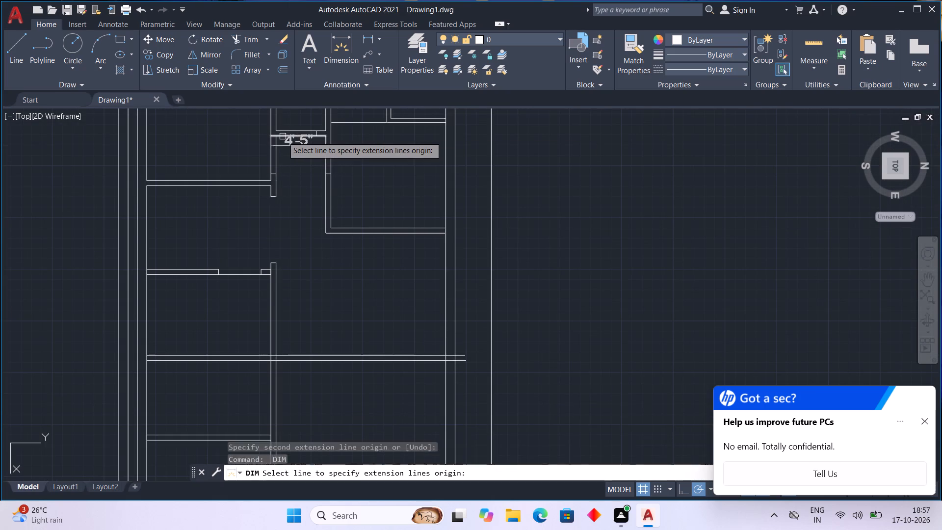
left_click(276, 136)
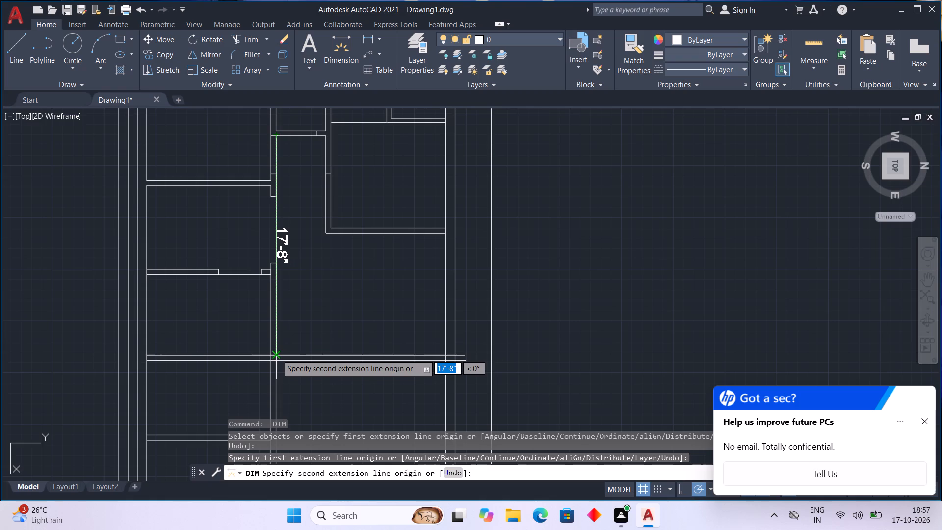
key("Escape")
Erase the short line crossing the left wall of the right-hand room, above its lower-left corner.
middle_click_drag(355, 310, 340, 328)
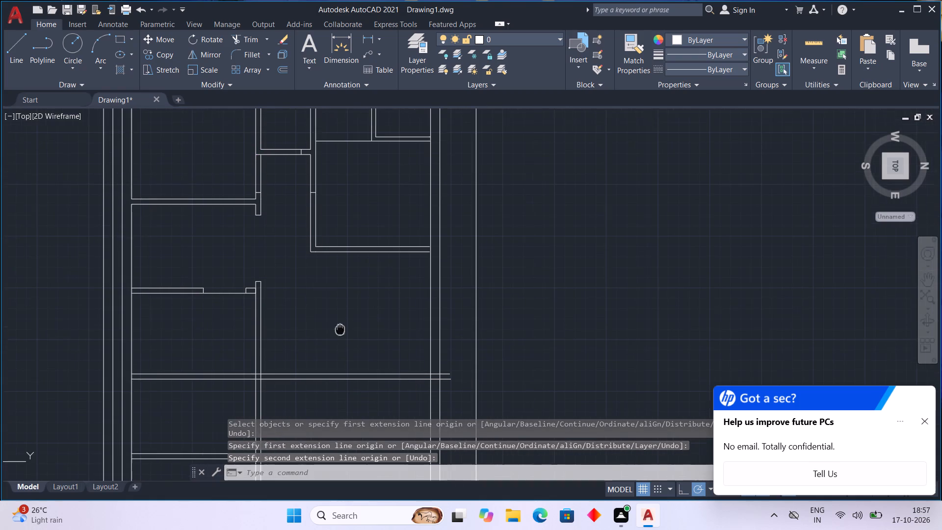
middle_click_drag(340, 328, 340, 329)
middle_click_drag(317, 296, 311, 332)
scroll(337, 263, "up", 2)
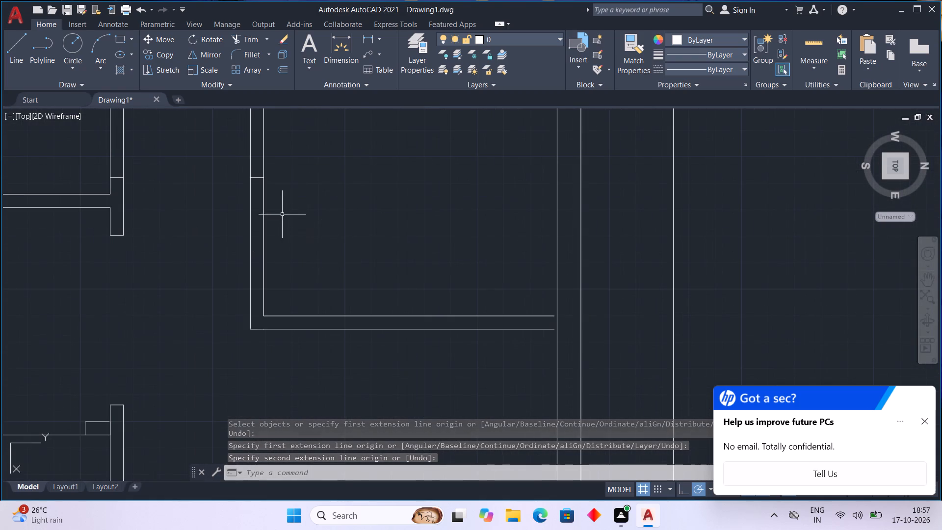
scroll(288, 212, "up", 1)
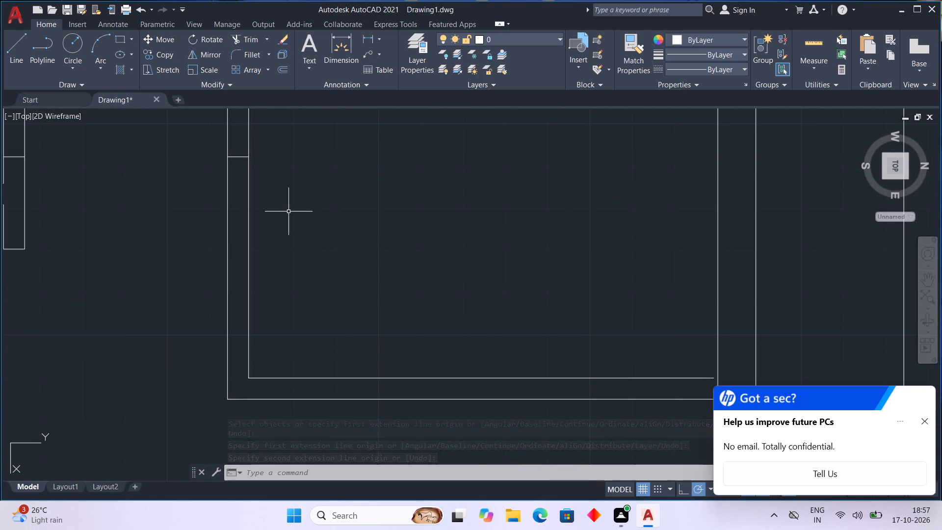
scroll(288, 212, "down", 1)
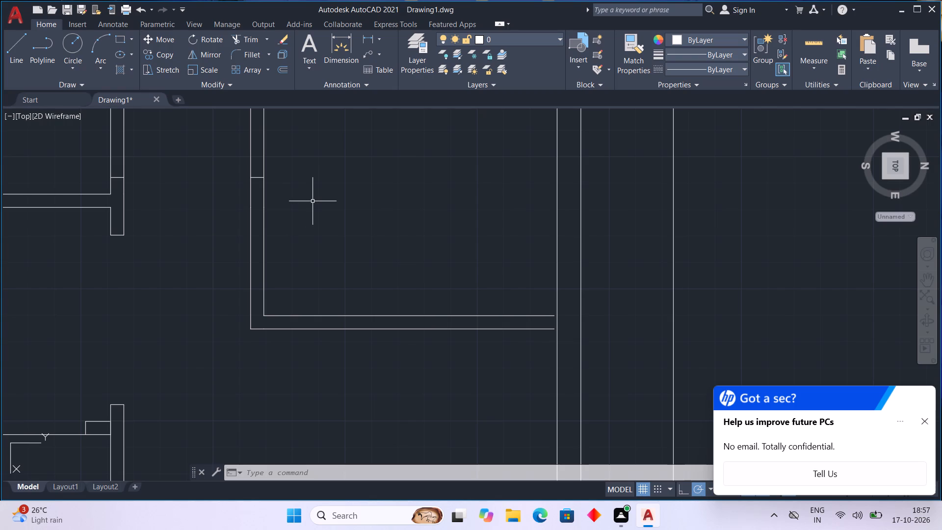
scroll(313, 201, "up", 1)
scroll(239, 165, "down", 1)
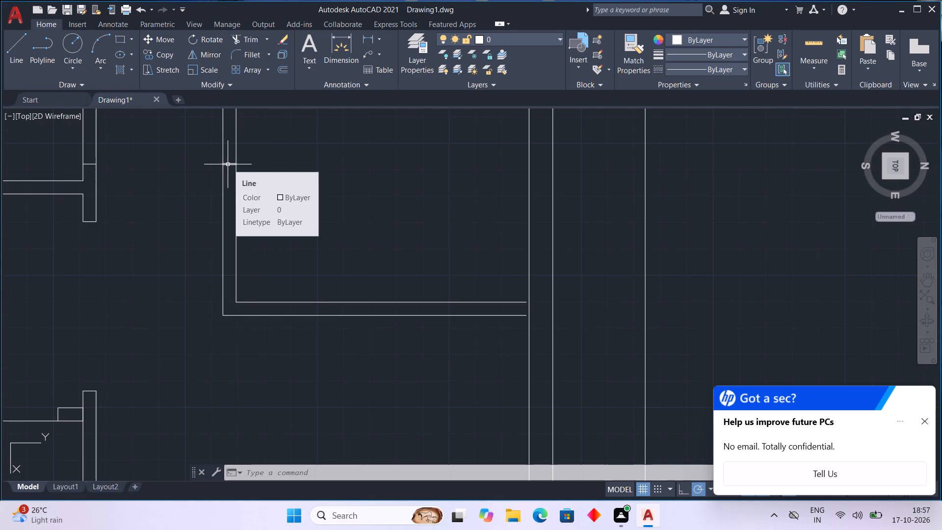
left_click(228, 164)
middle_click_drag(228, 164, 230, 212)
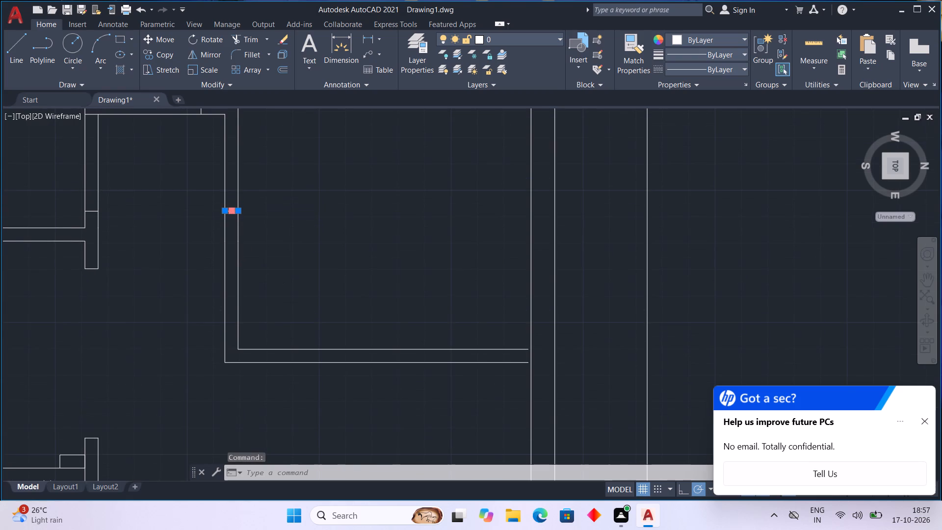
key("Delete")
Draw a short line across the right-hand room's left wall, level with the inner line of its bottom wall.
middle_click_drag(260, 295, 262, 263)
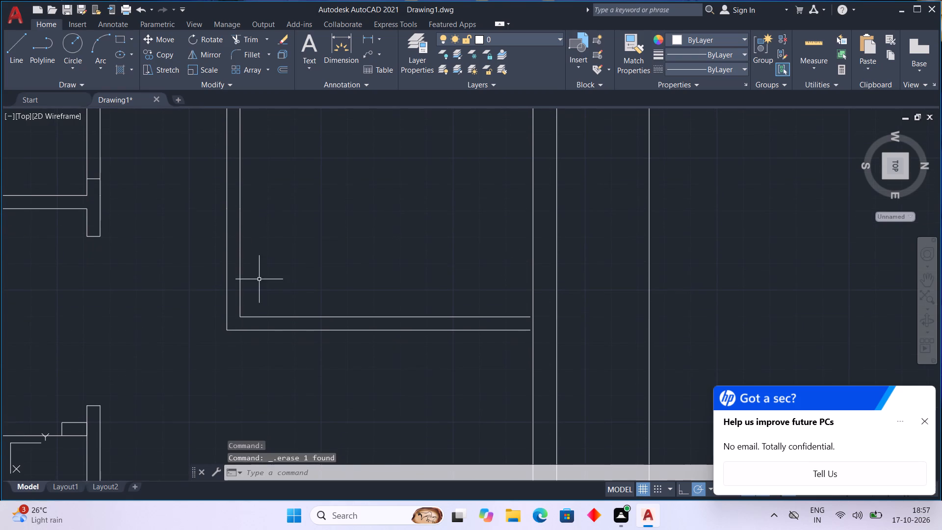
left_click(14, 40)
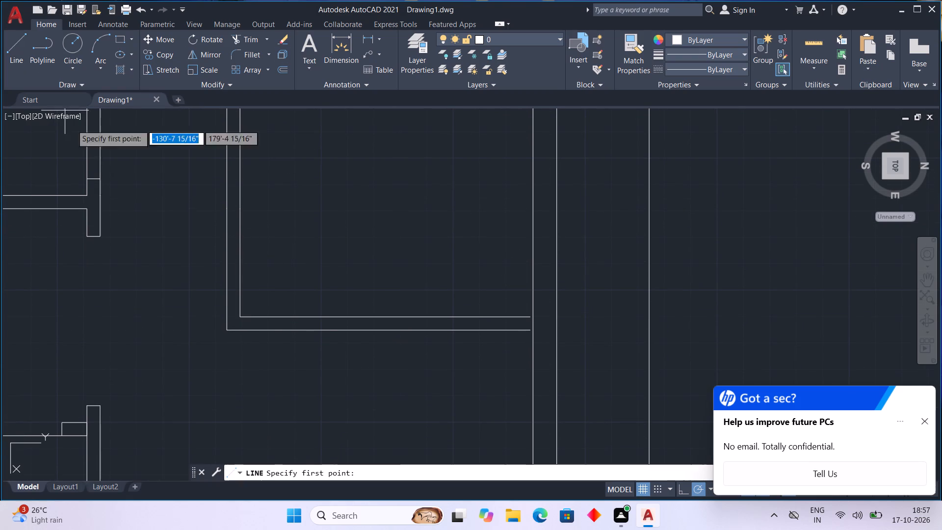
left_click(238, 314)
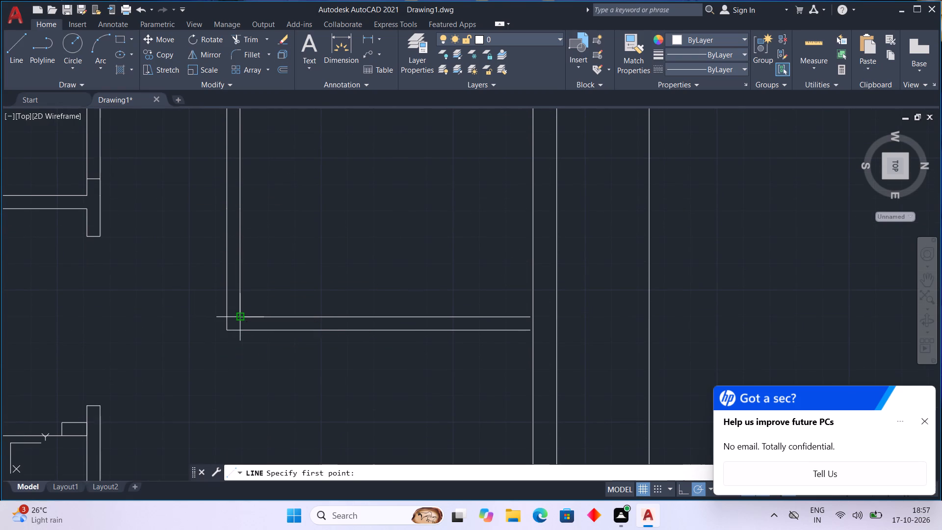
left_click(227, 314)
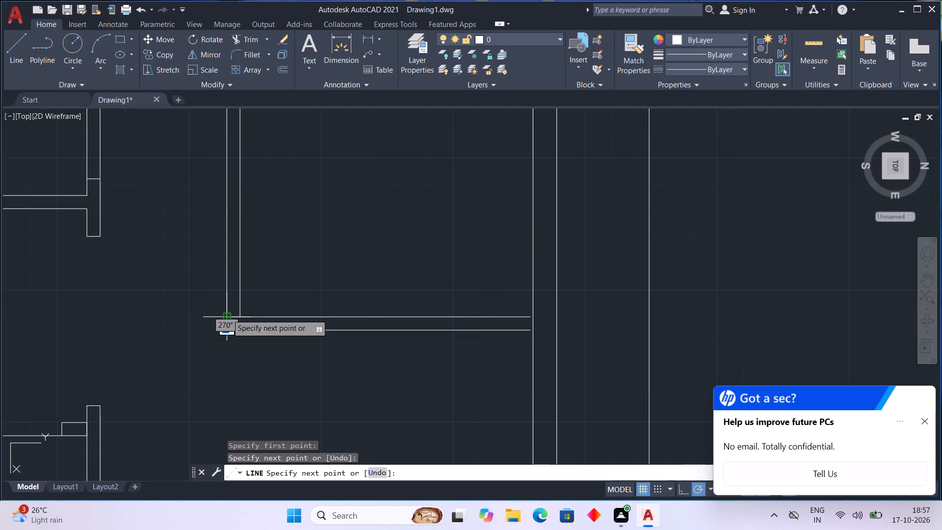
key("Escape")
scroll(265, 323, "up", 2)
key("Escape")
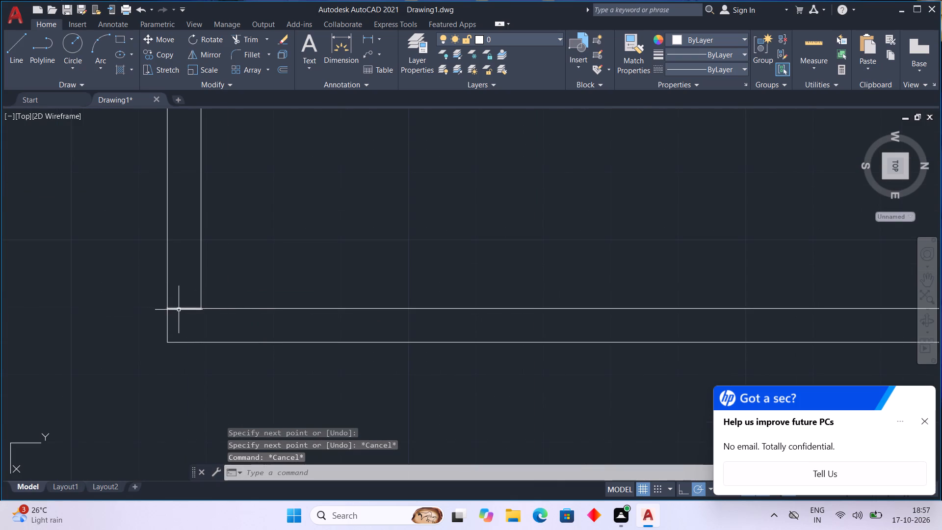
Nudge the short crossing line up along the right-hand room's left wall, slightly above the lower-left inner corner.
left_click(180, 310)
scroll(185, 303, "down", 2)
middle_click_drag(192, 299, 279, 345)
scroll(280, 348, "up", 2)
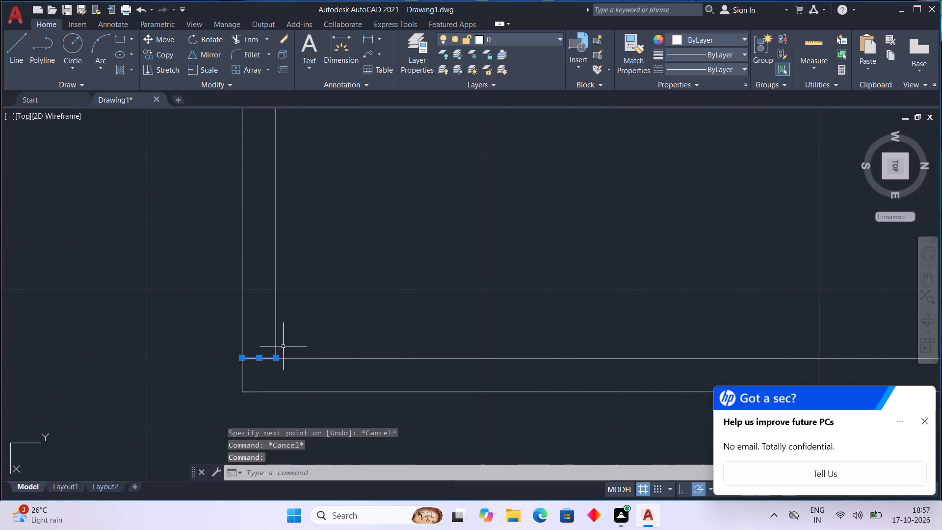
key("ctrl+Up")
key("ctrl+Up")
key("ctrl+Up")
key("ctrl+Up")
key("ctrl+Up")
key("ctrl+Up")
key("ctrl+Up")
key("ctrl+Up")
key("ctrl+Up")
key("ctrl+Up")
key("ctrl+Up")
key("ctrl+Up")
key("ctrl+Up")
key("ctrl+Up")
key("ctrl+Up")
key("ctrl+Up")
key("ctrl+Up")
key("ctrl+Up")
key("ctrl+Up")
key("ctrl+Up")
key("ctrl+Up")
key("ctrl+Up")
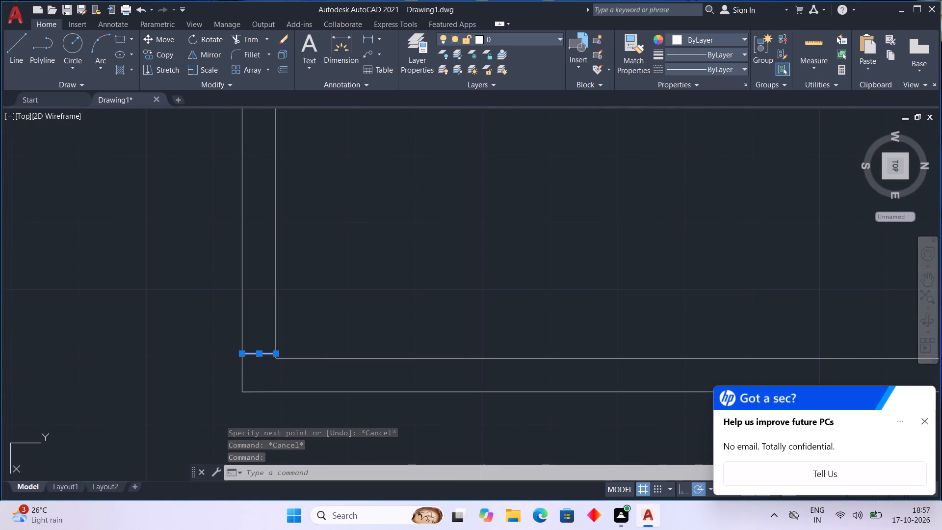
scroll(673, 221, "down", 2)
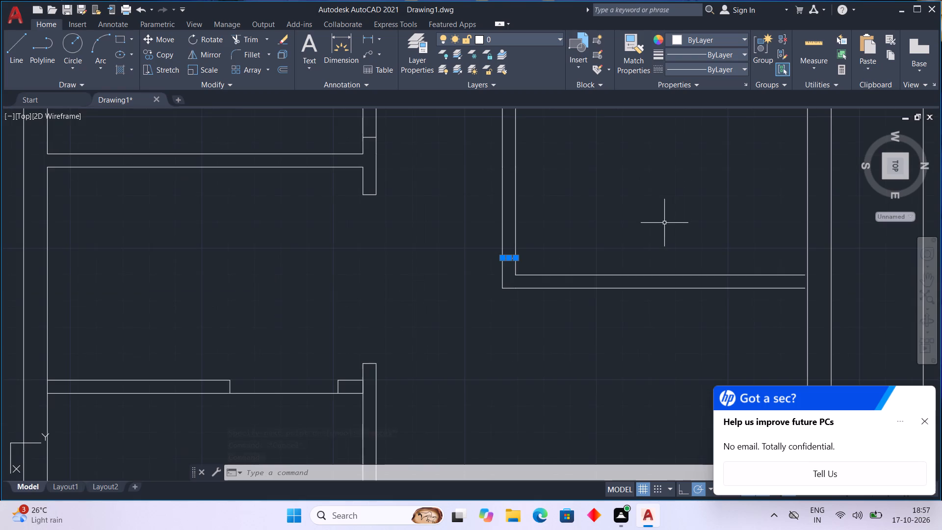
middle_click_drag(658, 224, 473, 256)
key("Escape")
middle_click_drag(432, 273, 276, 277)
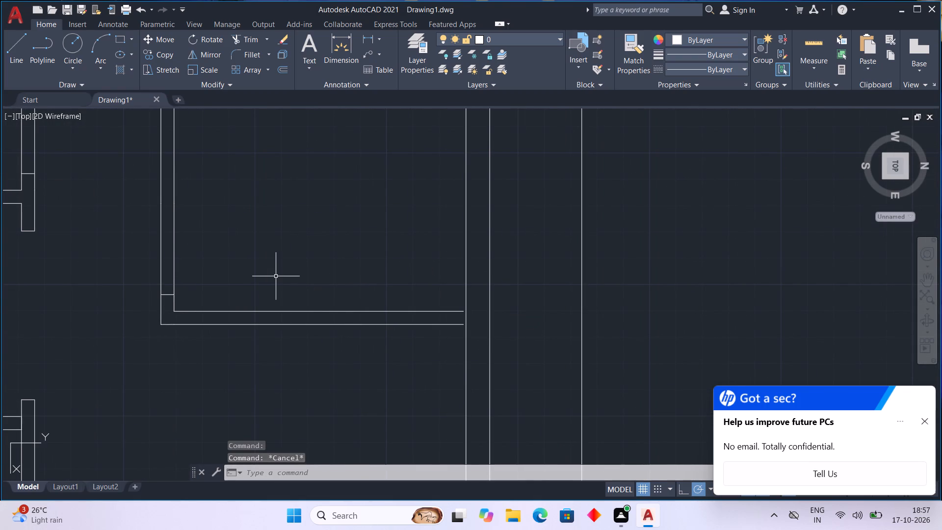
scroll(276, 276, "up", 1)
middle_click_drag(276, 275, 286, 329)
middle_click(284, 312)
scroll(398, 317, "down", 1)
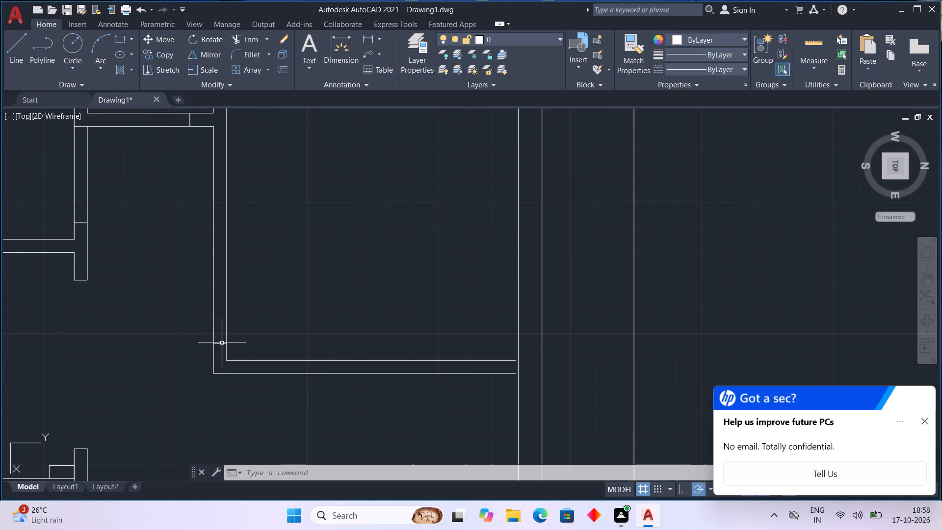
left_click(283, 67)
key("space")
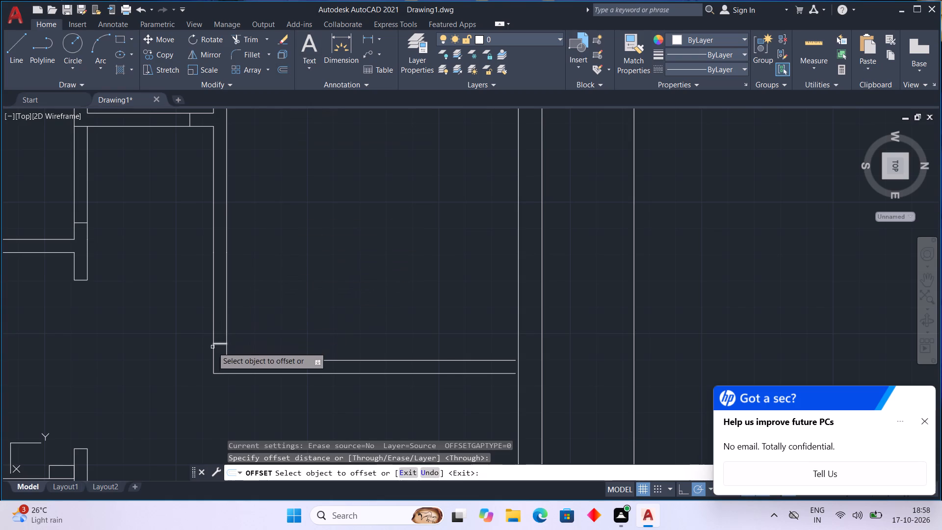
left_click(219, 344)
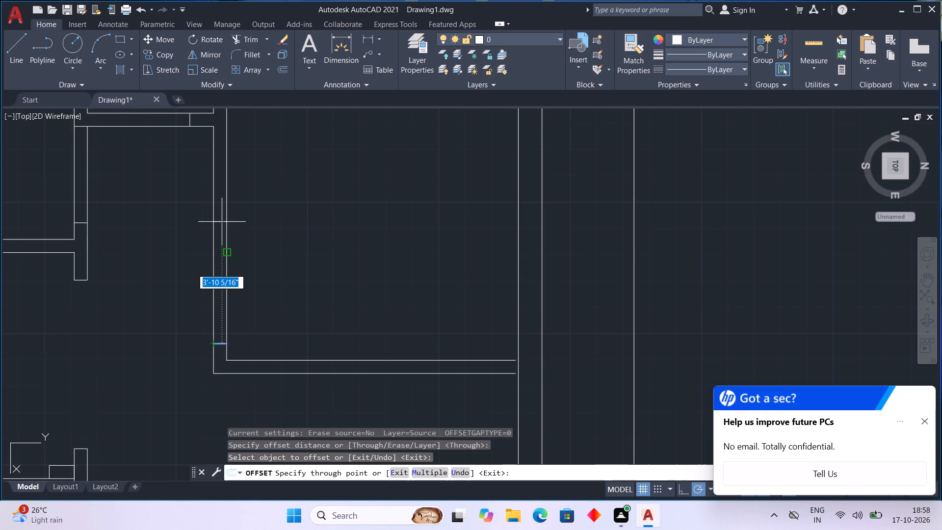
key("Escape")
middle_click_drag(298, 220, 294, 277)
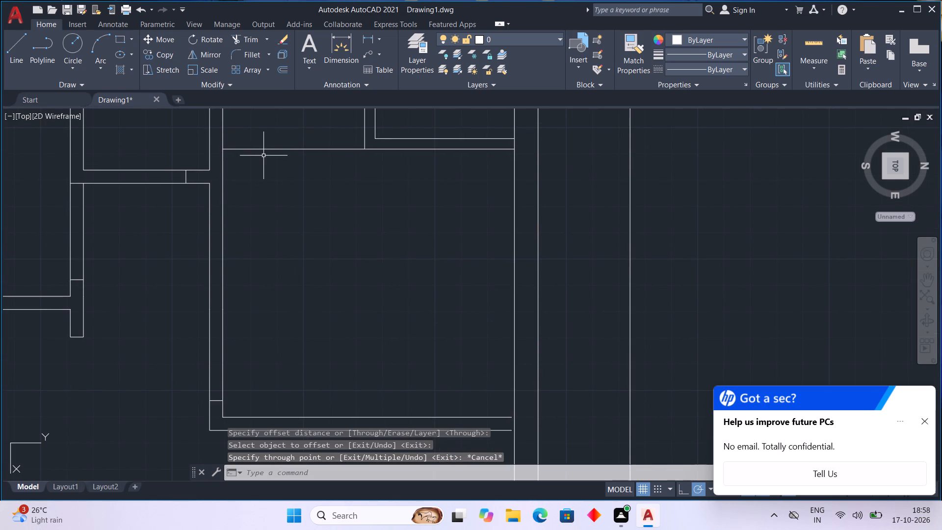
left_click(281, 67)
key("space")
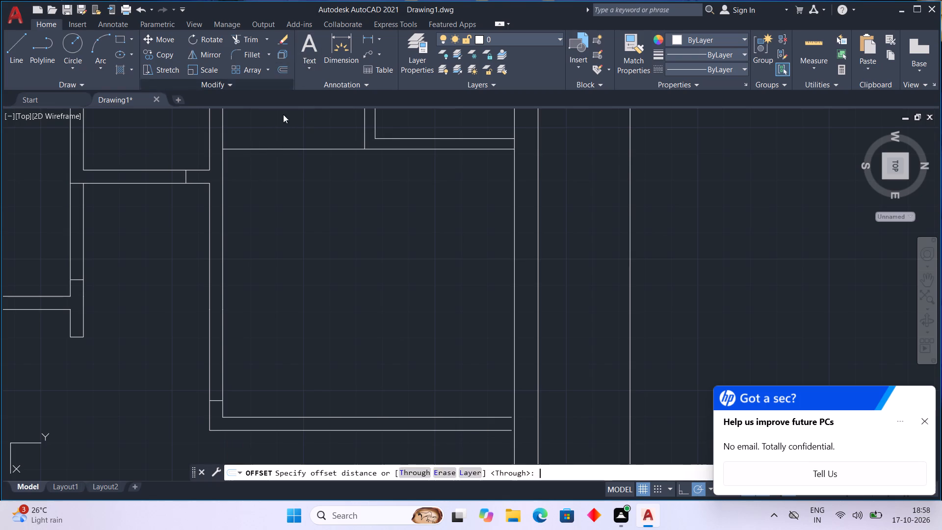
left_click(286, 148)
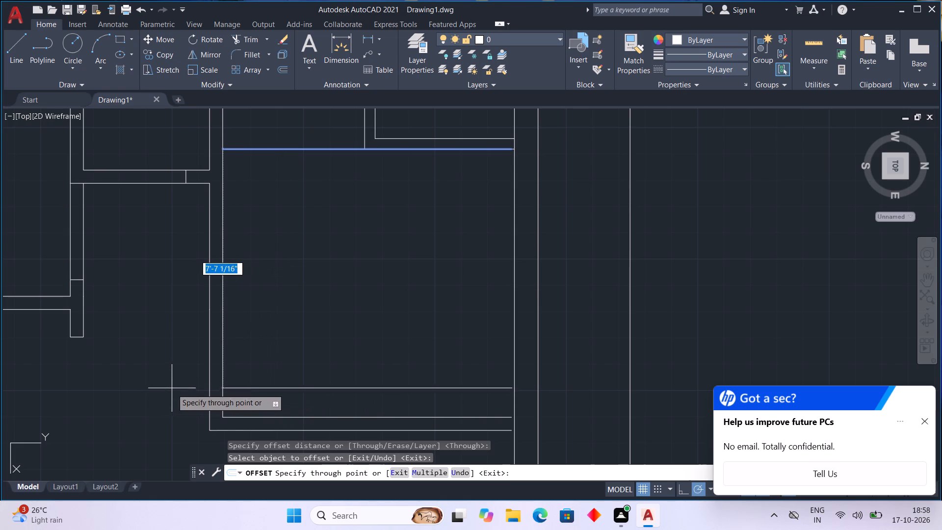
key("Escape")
Measure the right-hand room's inner height along its left wall, from the upper wall line to the bottom wall's inner line.
middle_click_drag(172, 387, 225, 266)
middle_click_drag(225, 266, 225, 299)
scroll(225, 299, "down", 1)
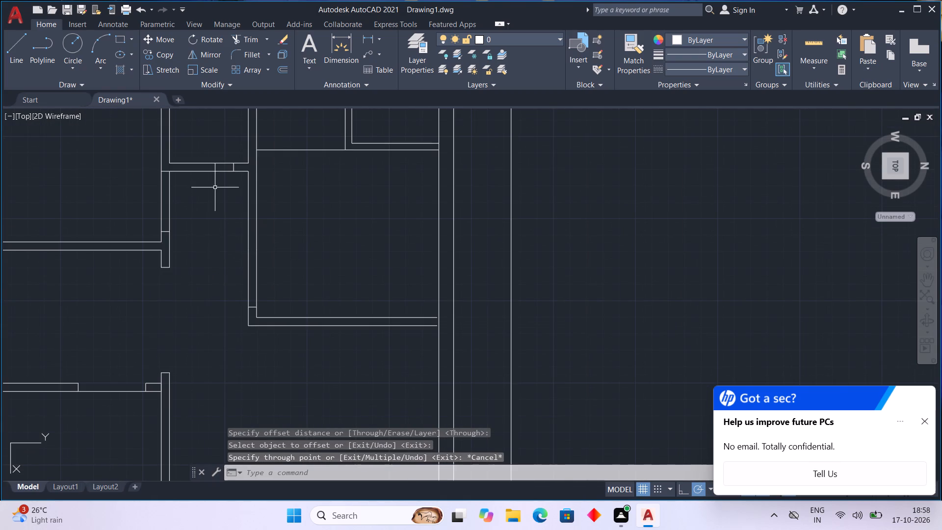
key("space")
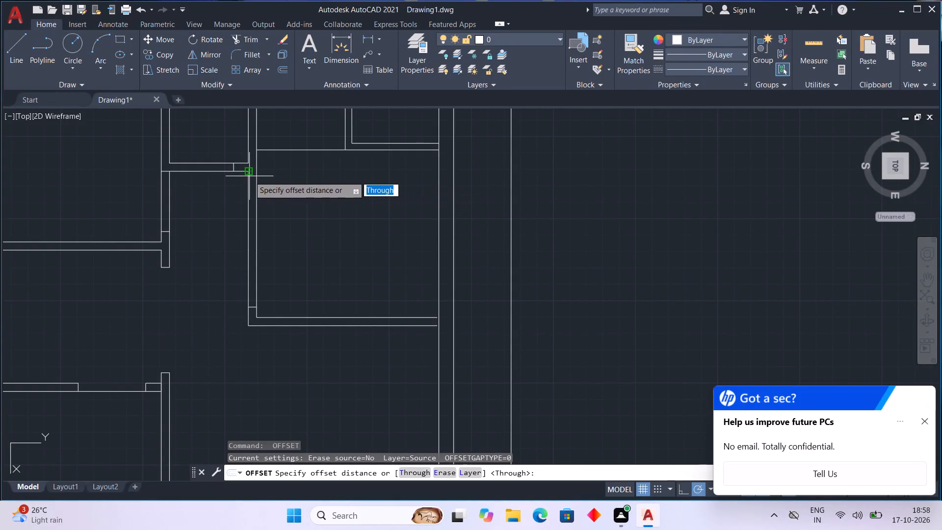
left_click(249, 175)
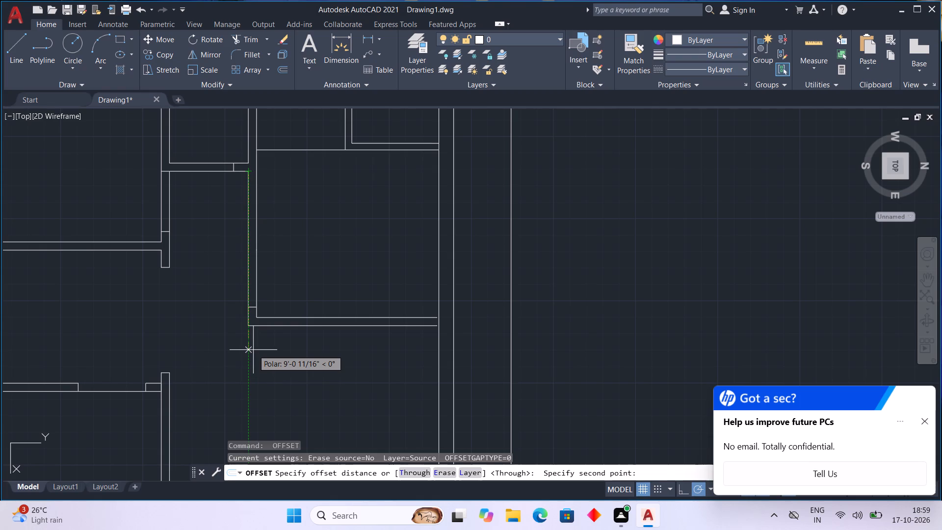
key("Escape")
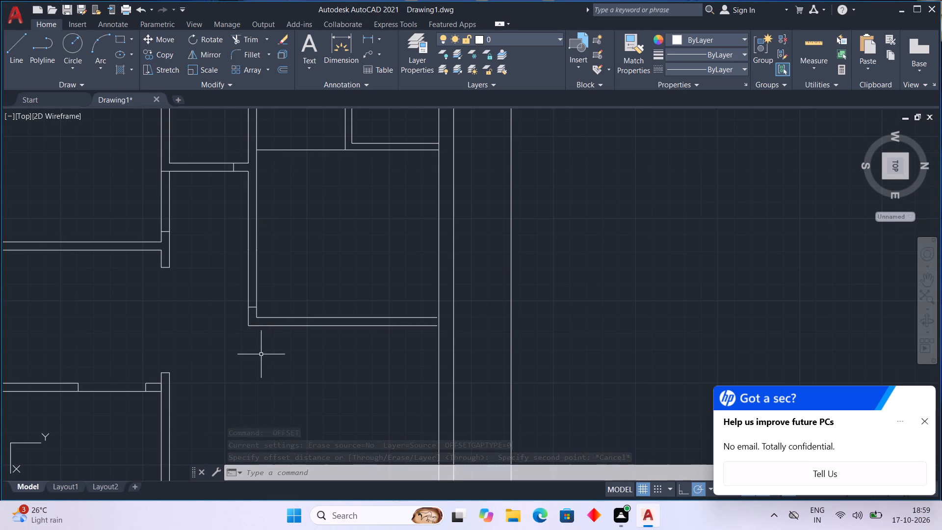
key("space")
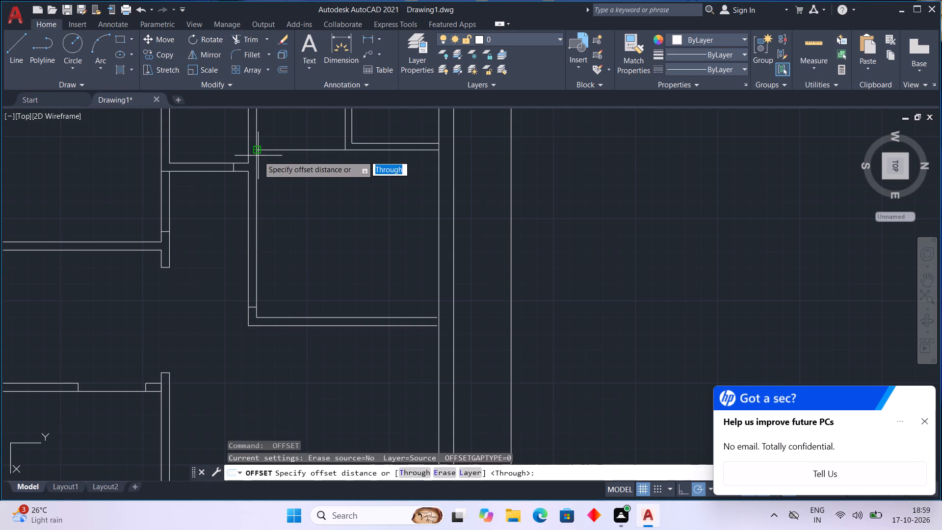
left_click(259, 155)
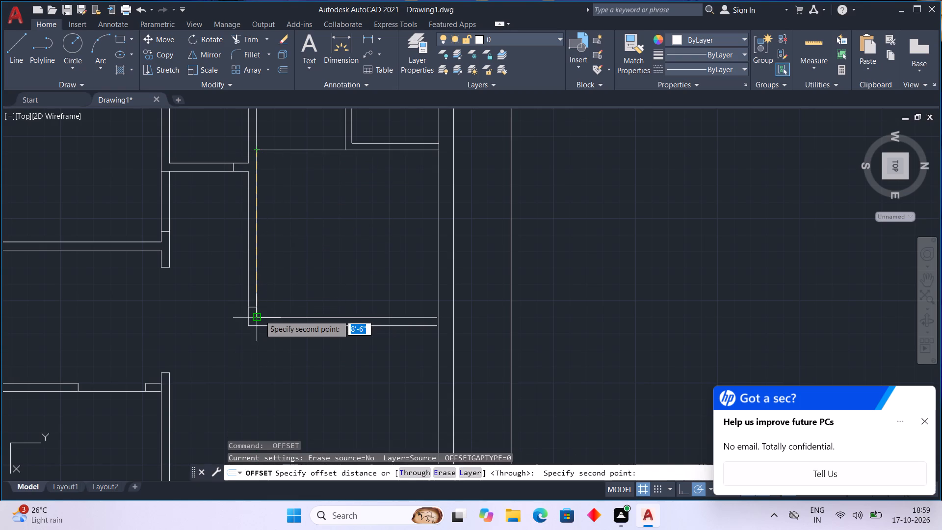
left_click(260, 315)
key("Escape")
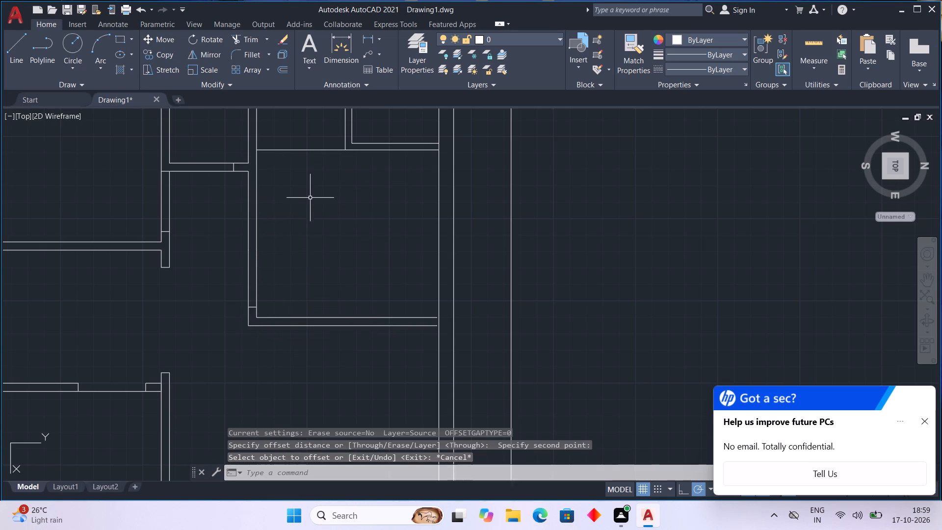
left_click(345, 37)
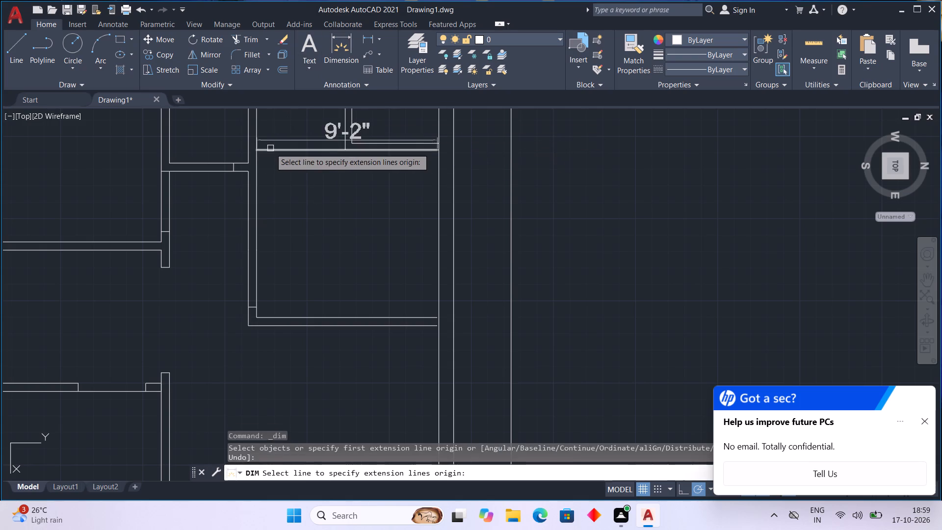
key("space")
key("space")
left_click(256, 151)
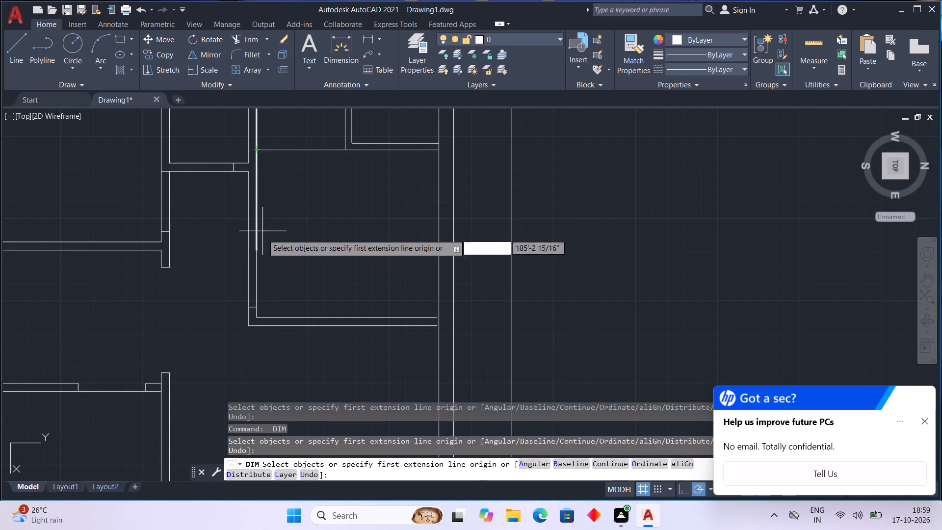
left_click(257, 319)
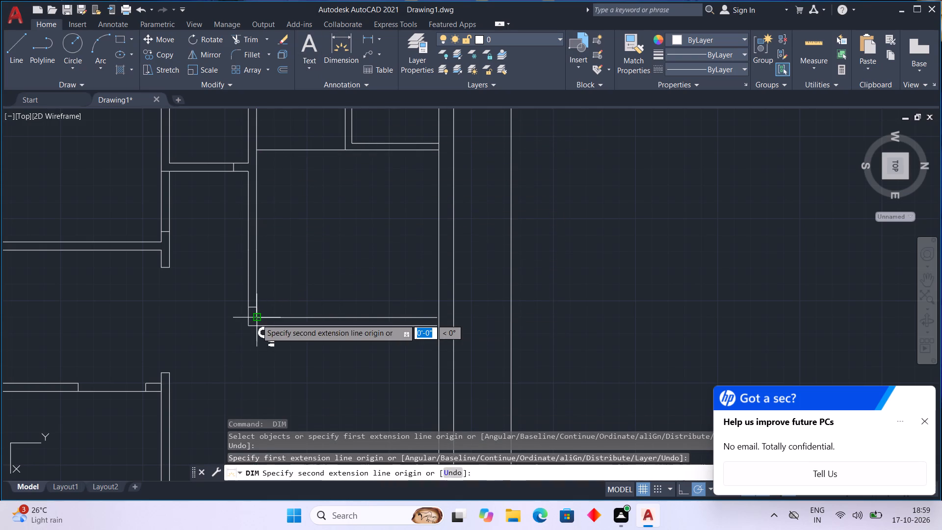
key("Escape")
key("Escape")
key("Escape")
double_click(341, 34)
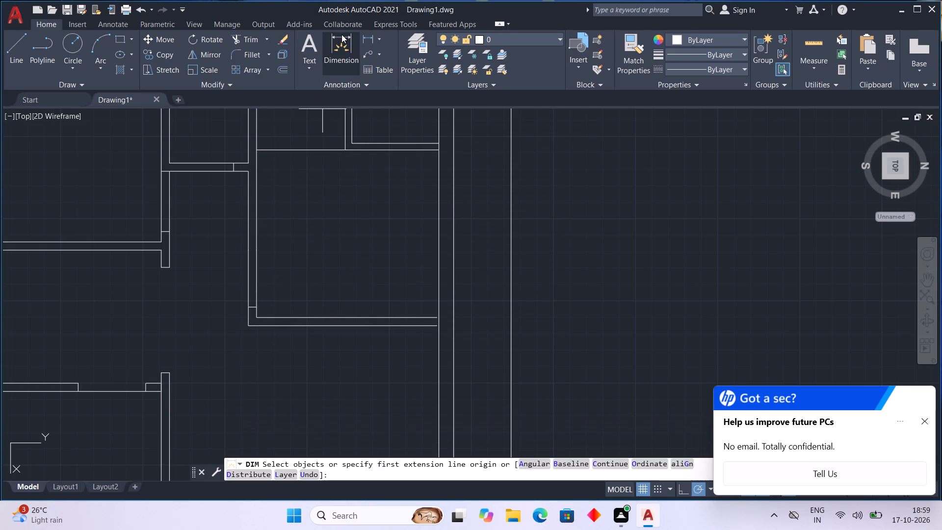
Quick-measure the inner width and height of the right-hand room below the two small upper rooms.
left_click(815, 37)
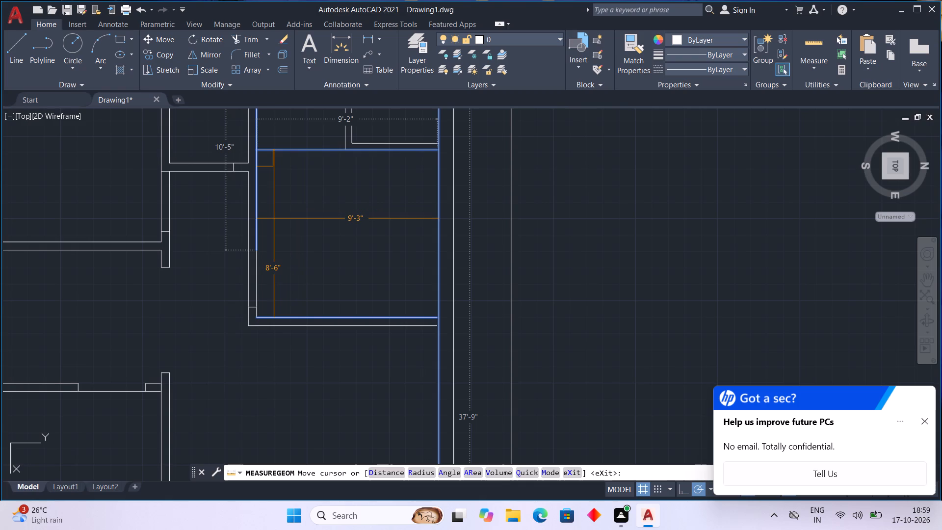
middle_click(274, 219)
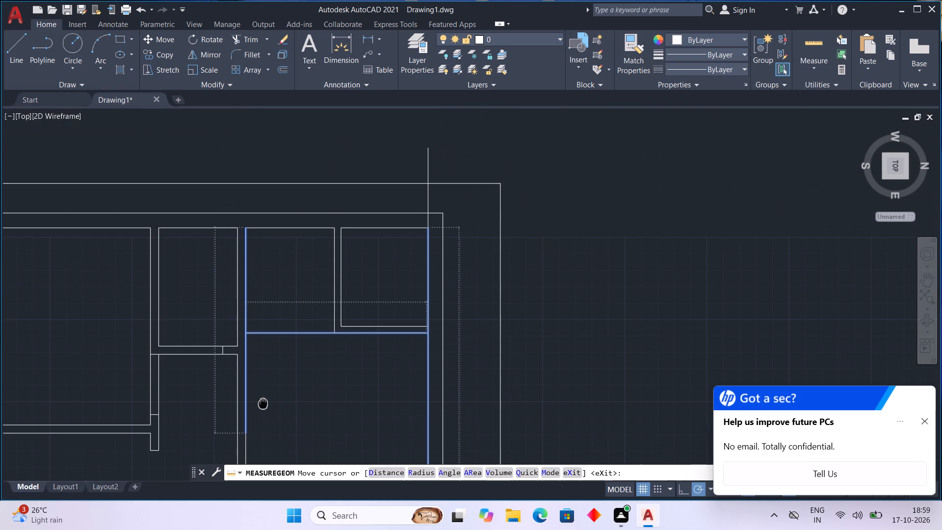
key("Escape")
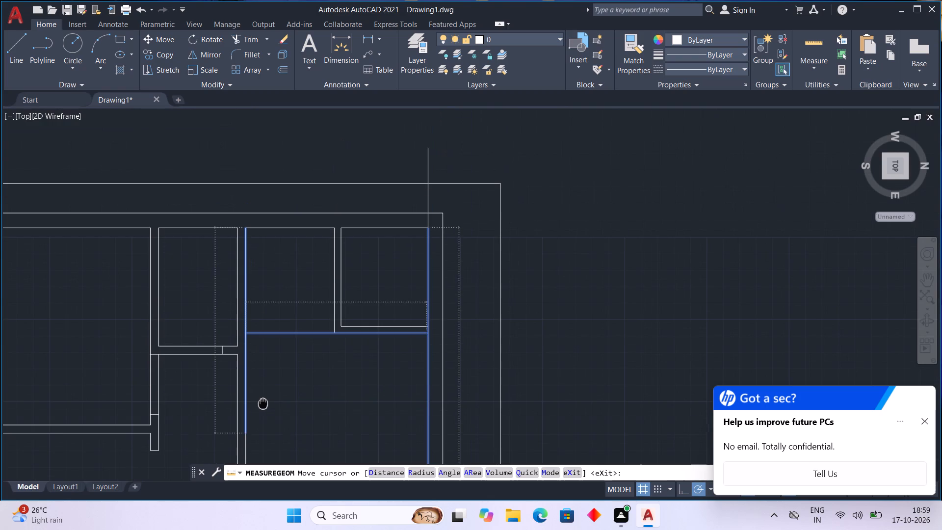
key("Escape")
key("Escape")
key("Escape")
left_click(263, 402)
key("Escape")
scroll(366, 390, "down", 3)
middle_click_drag(365, 399, 418, 250)
scroll(416, 256, "up", 3)
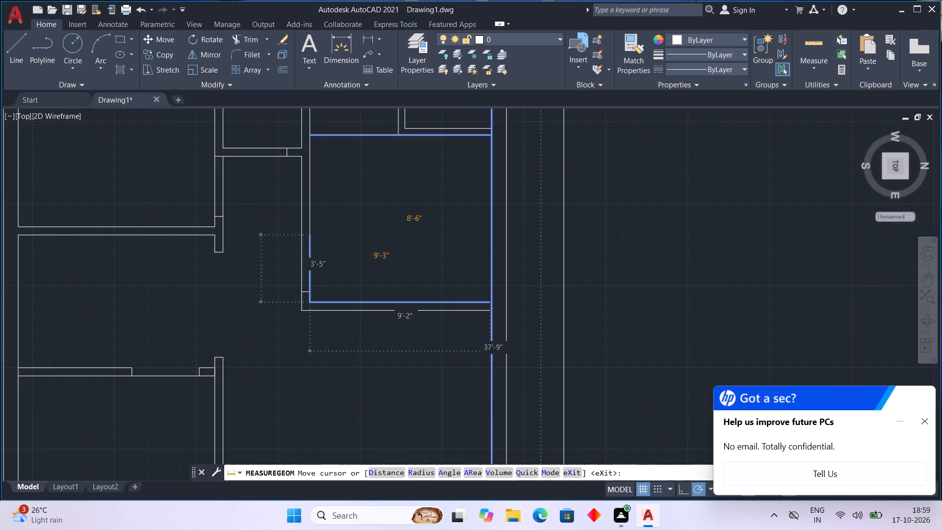
middle_click_drag(409, 252, 403, 315)
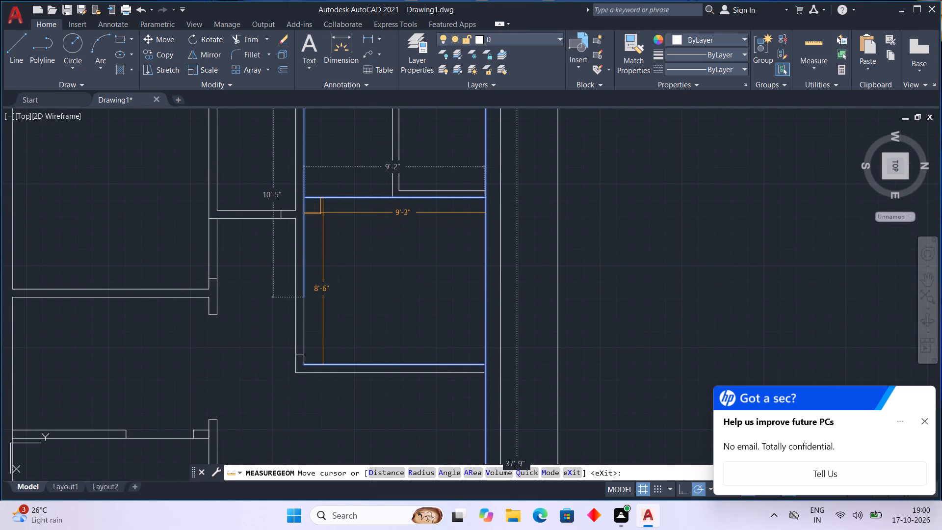
Quick-measure the small upper-right corner room's width, height and enclosed area.
middle_click_drag(311, 212, 334, 373)
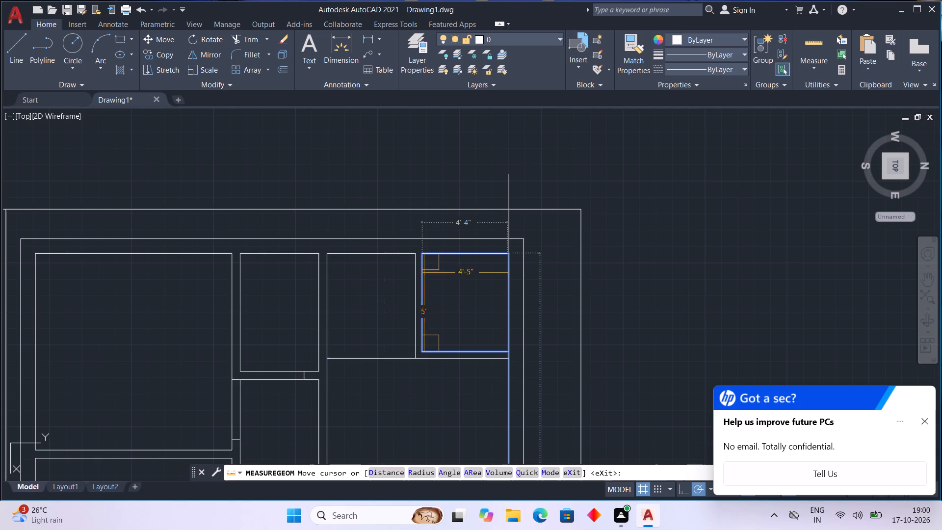
double_click(434, 267)
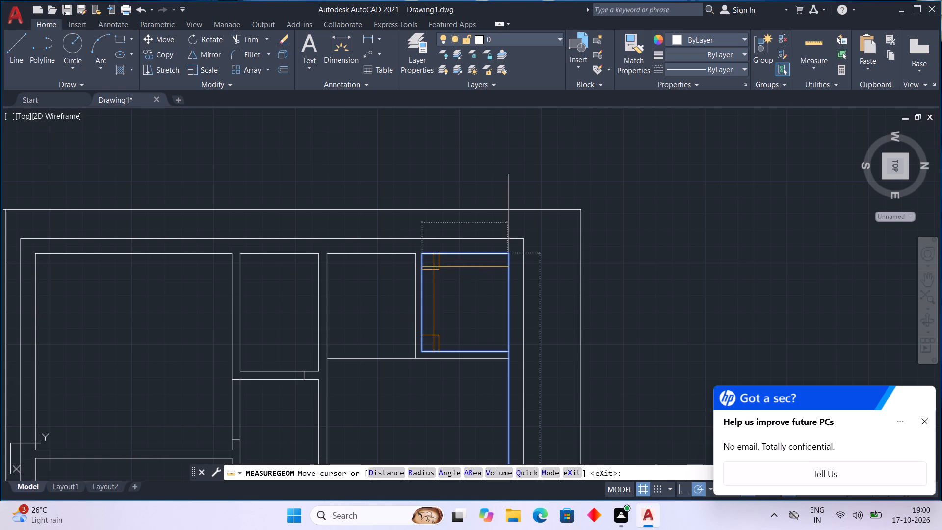
key("Escape")
middle_click(433, 269)
scroll(433, 269, "down", 2)
key("Escape")
middle_click_drag(432, 270, 460, 231)
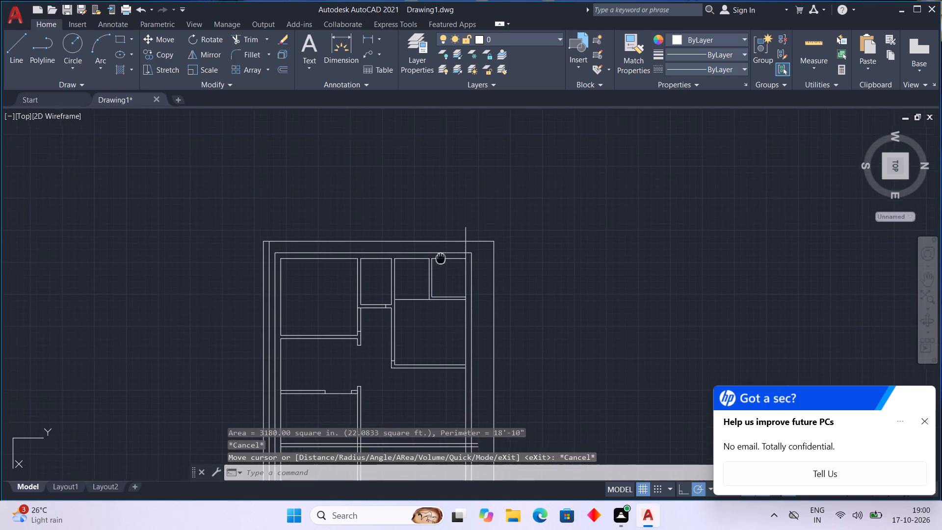
Examine the lower half of the floor plan, around the horizontal double wall and the long vertical partition.
middle_click_drag(460, 231, 472, 215)
middle_click_drag(448, 292, 452, 230)
key("Escape")
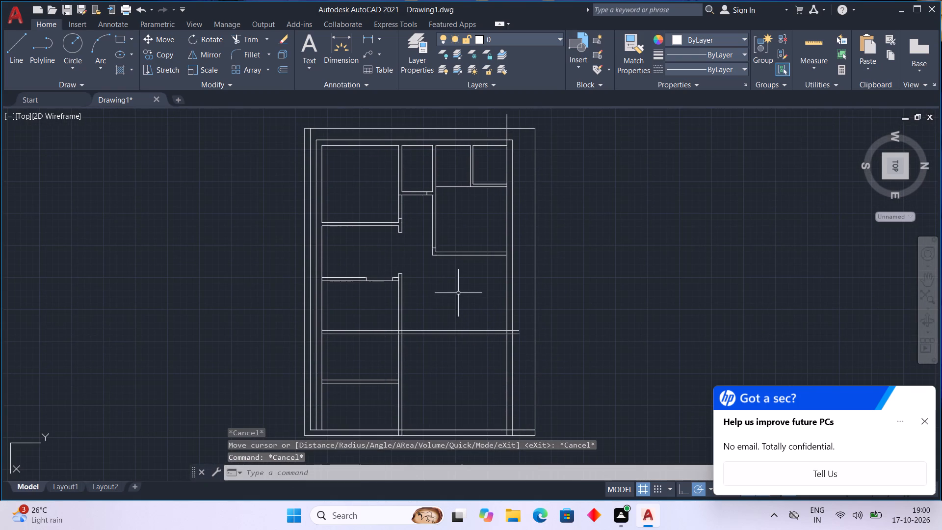
middle_click_drag(458, 293, 396, 244)
scroll(353, 295, "up", 2)
middle_click_drag(355, 299, 362, 255)
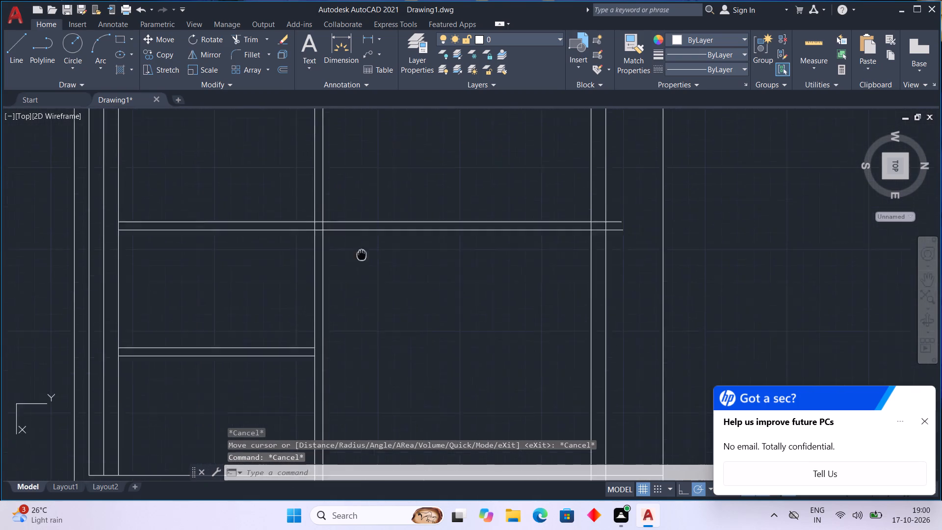
middle_click_drag(362, 255, 371, 224)
scroll(375, 248, "down", 1)
middle_click_drag(375, 248, 342, 317)
middle_click_drag(378, 305, 344, 349)
scroll(345, 349, "up", 1)
middle_click_drag(347, 349, 338, 370)
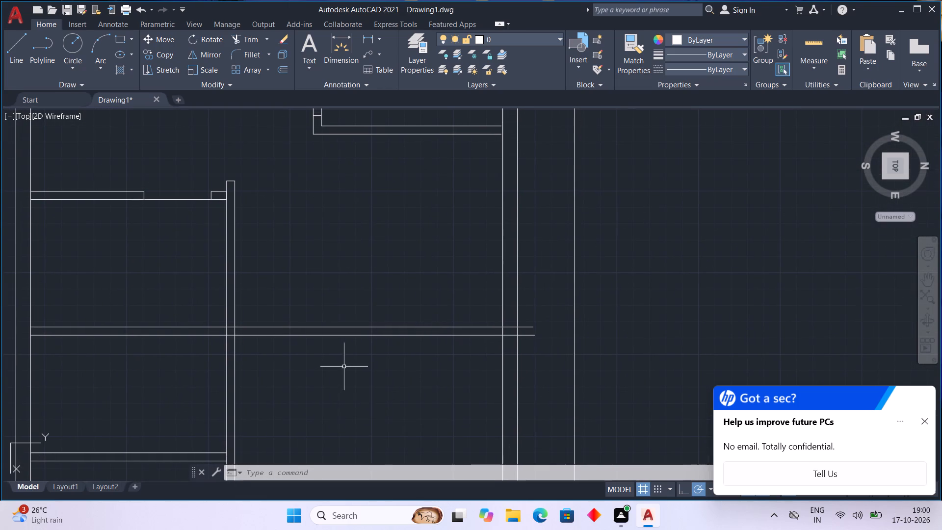
middle_click_drag(356, 306, 410, 252)
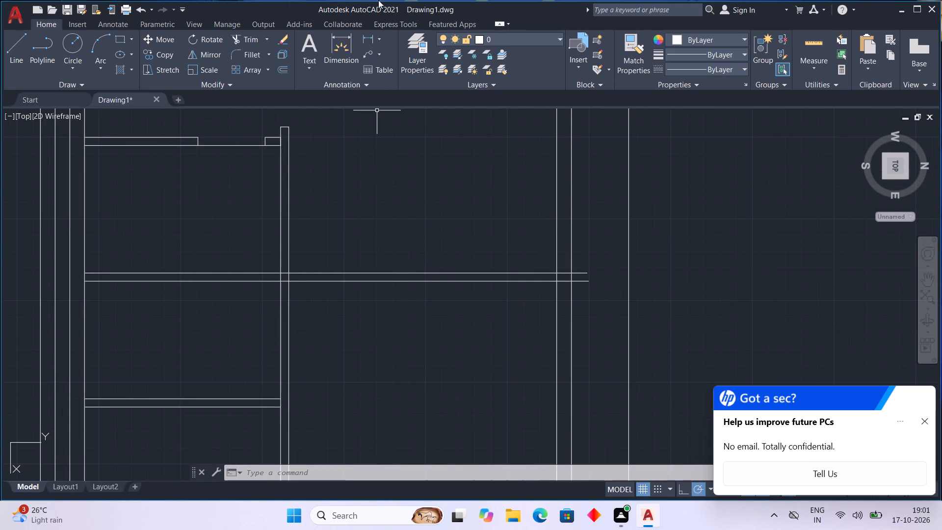
middle_click_drag(423, 298, 423, 298)
middle_click_drag(423, 298, 540, 307)
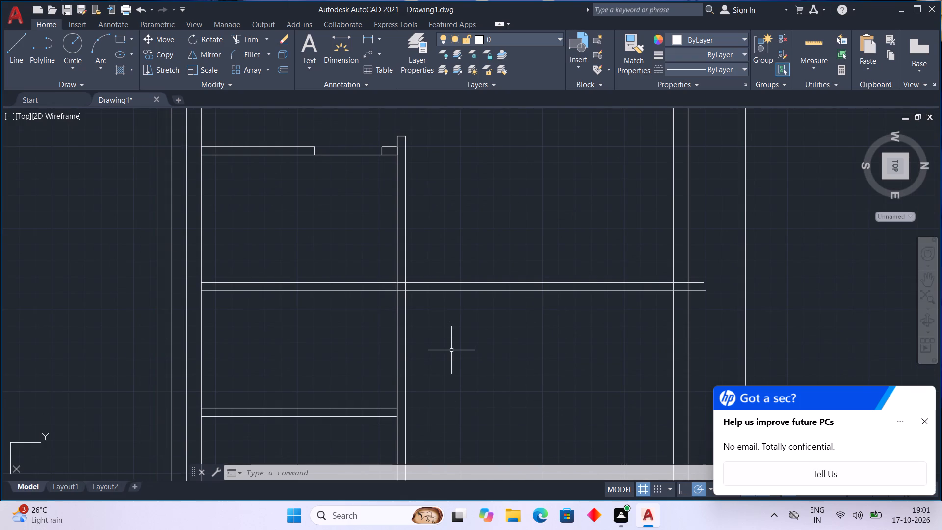
middle_click_drag(451, 350, 416, 171)
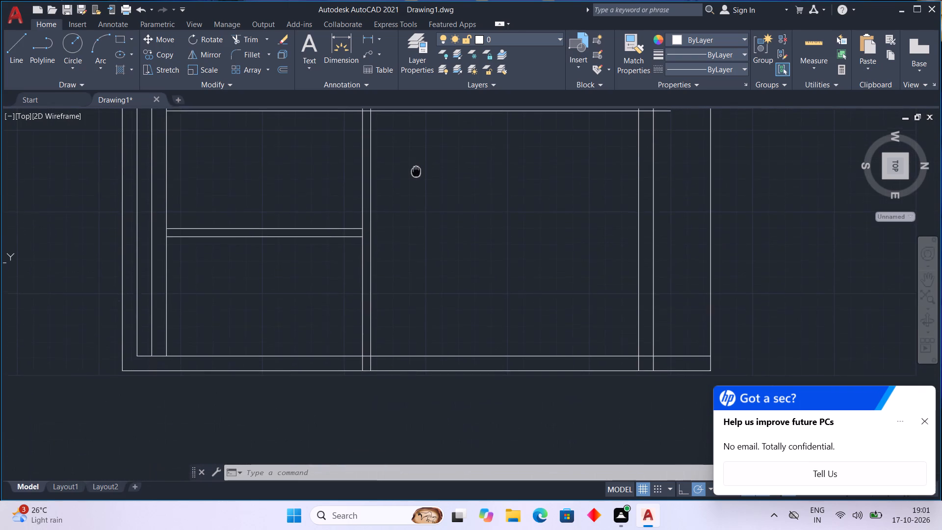
middle_click_drag(416, 171, 414, 286)
middle_click_drag(406, 331, 391, 473)
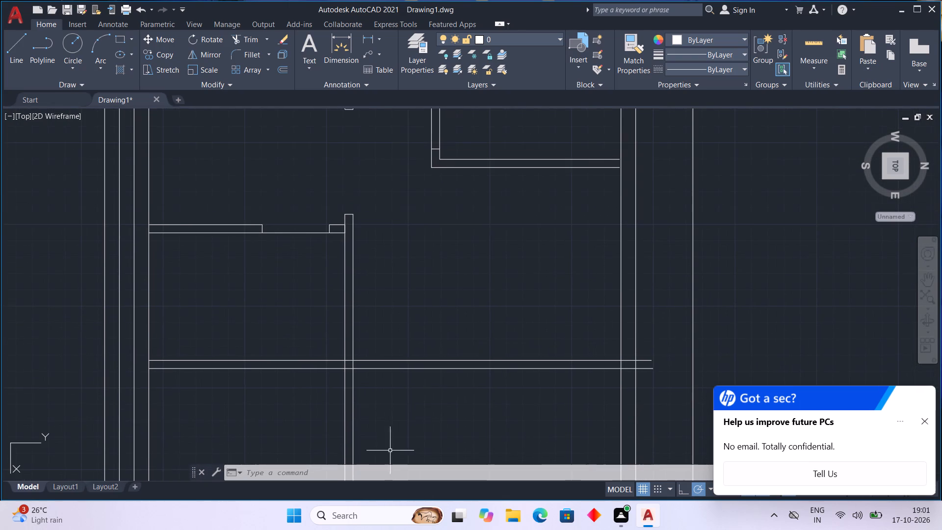
middle_click_drag(422, 256, 411, 303)
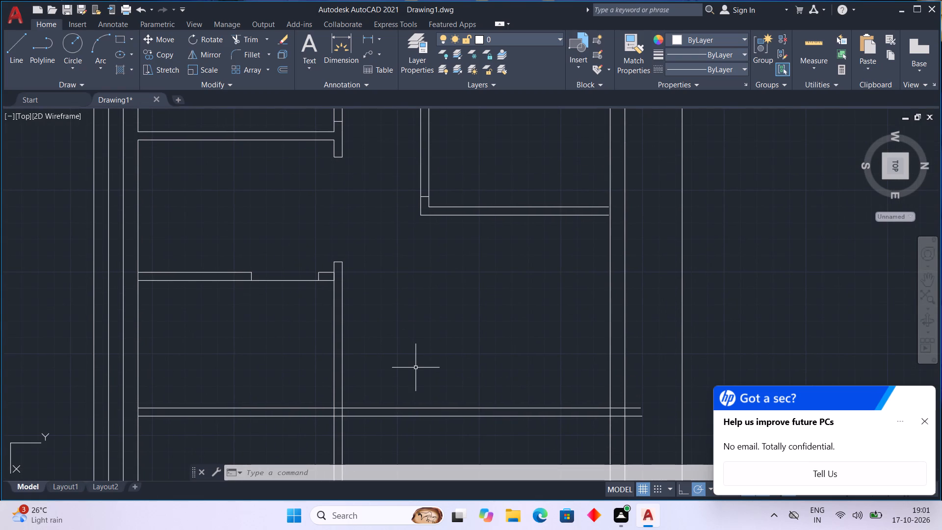
scroll(373, 438, "up", 1)
middle_click_drag(373, 438, 371, 432)
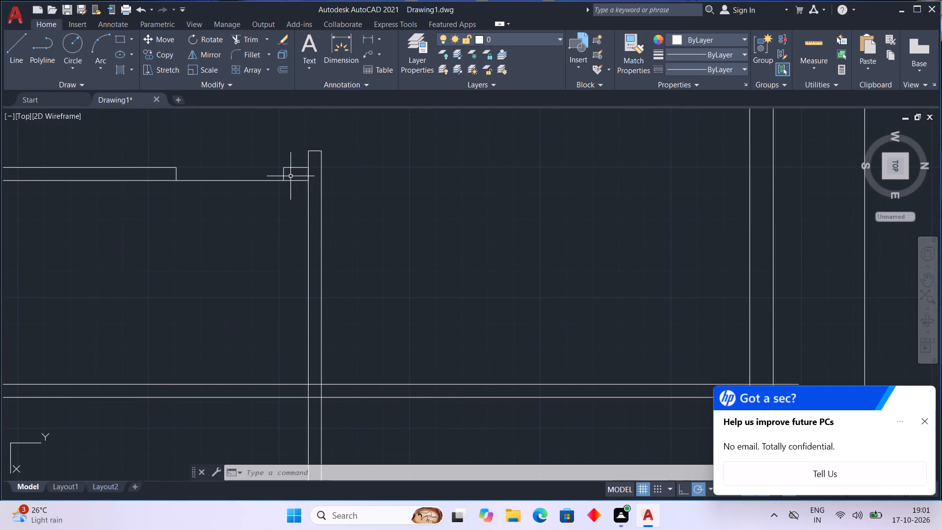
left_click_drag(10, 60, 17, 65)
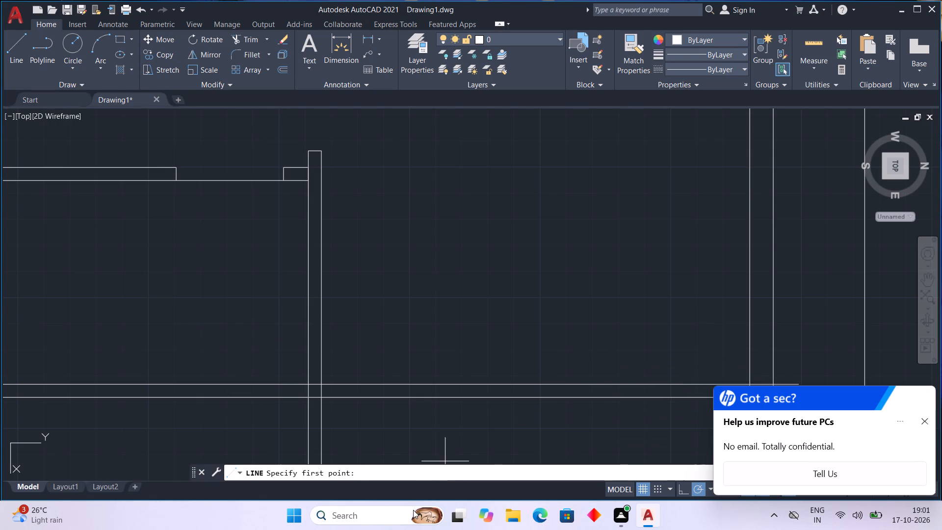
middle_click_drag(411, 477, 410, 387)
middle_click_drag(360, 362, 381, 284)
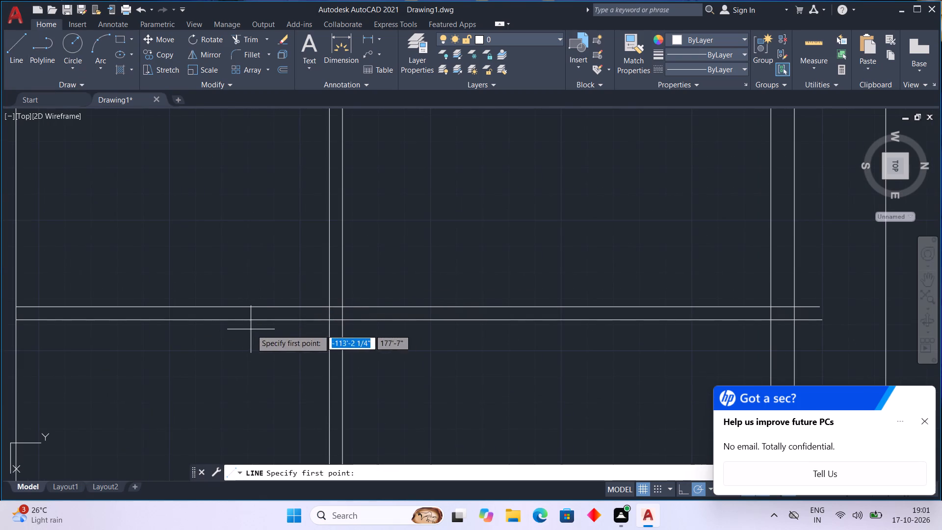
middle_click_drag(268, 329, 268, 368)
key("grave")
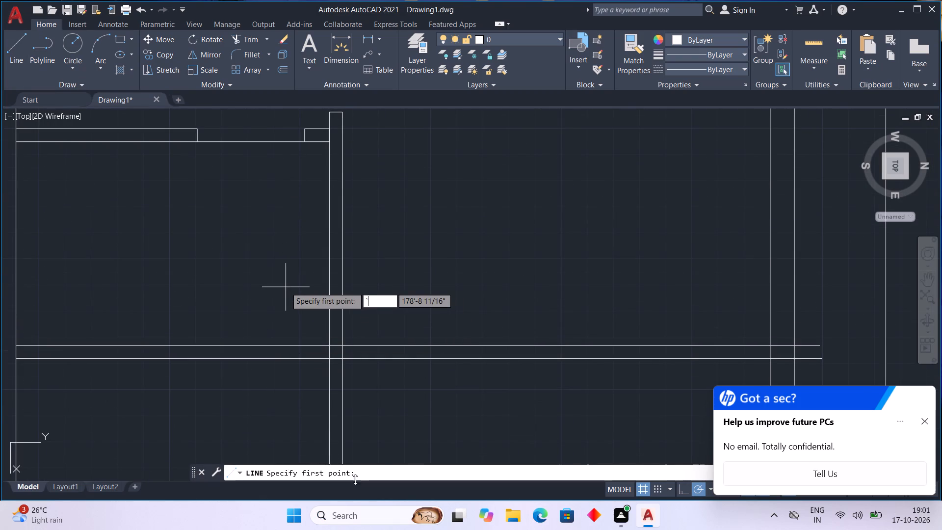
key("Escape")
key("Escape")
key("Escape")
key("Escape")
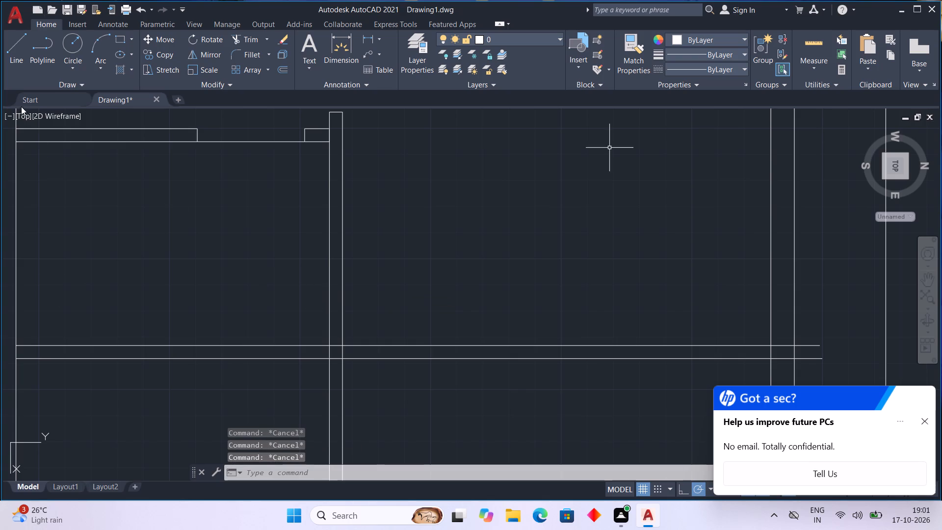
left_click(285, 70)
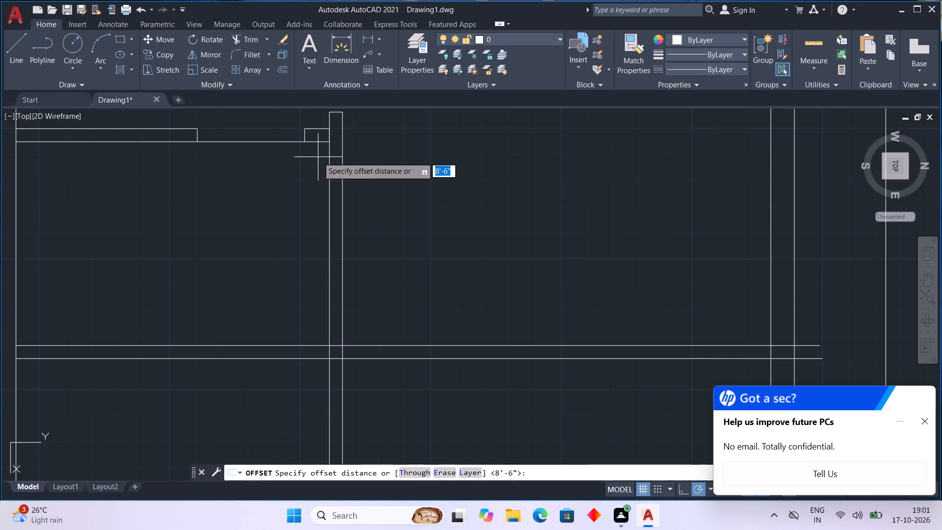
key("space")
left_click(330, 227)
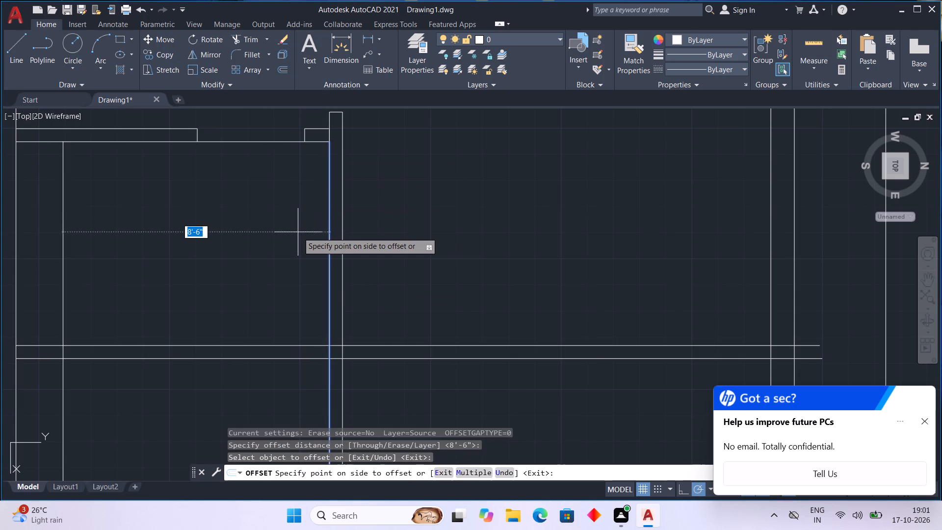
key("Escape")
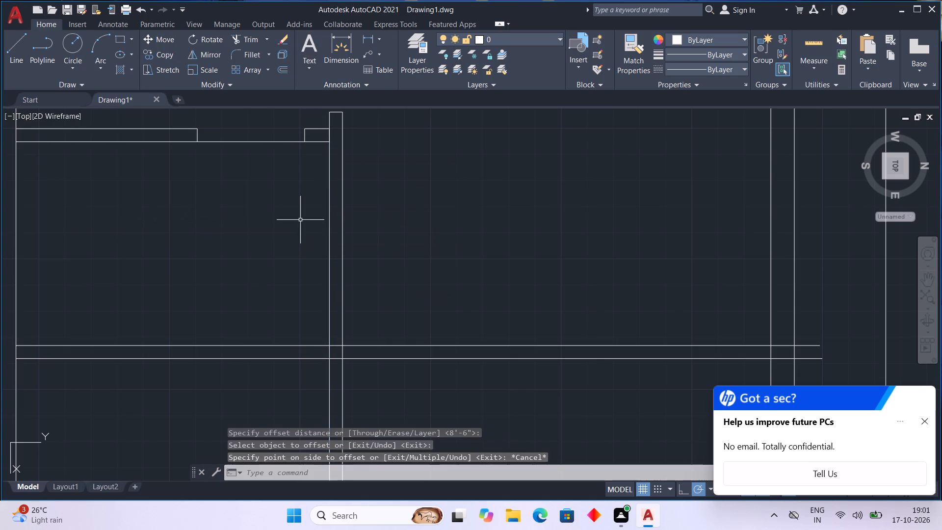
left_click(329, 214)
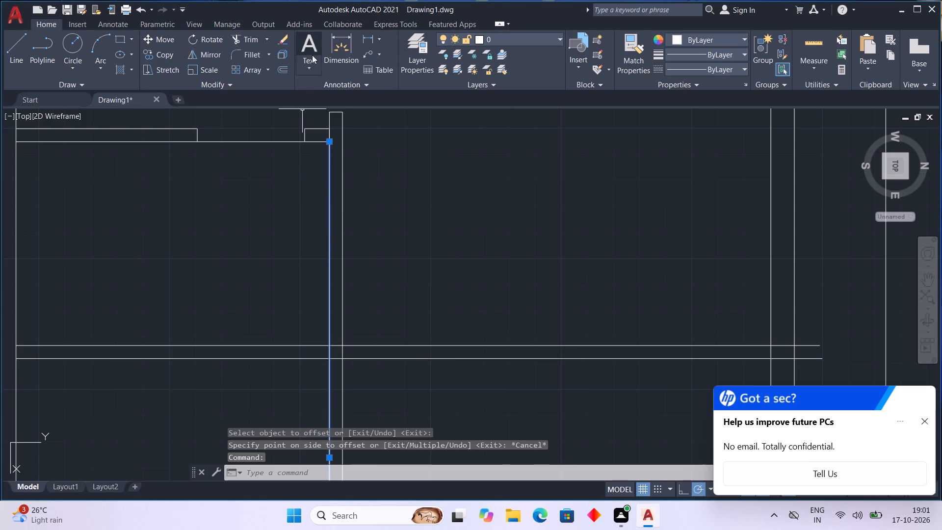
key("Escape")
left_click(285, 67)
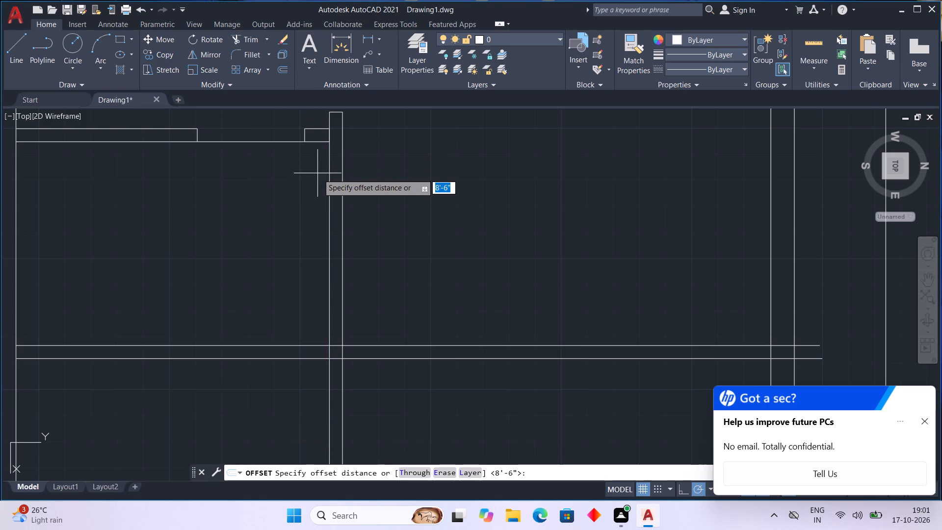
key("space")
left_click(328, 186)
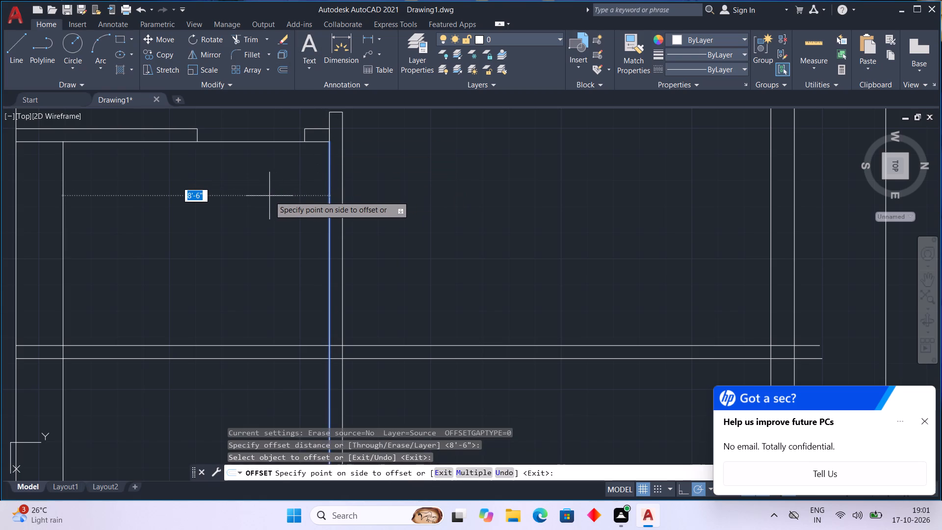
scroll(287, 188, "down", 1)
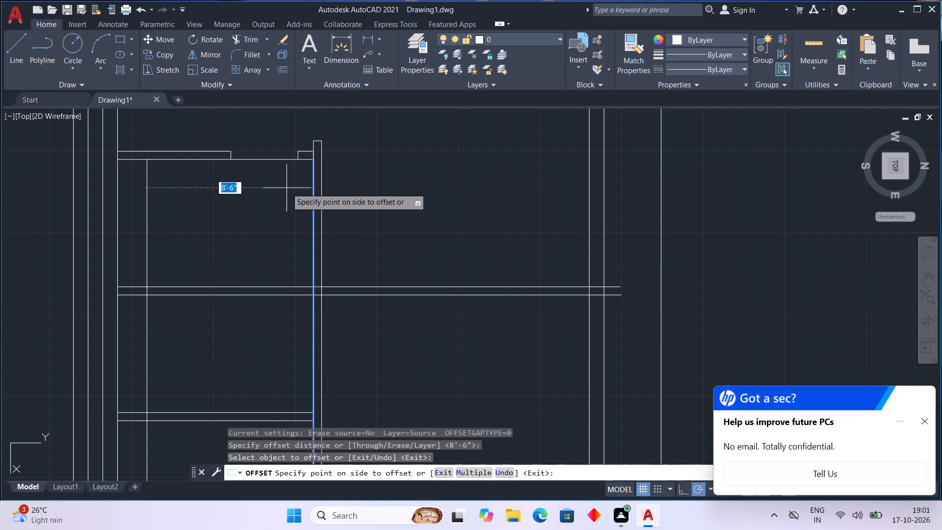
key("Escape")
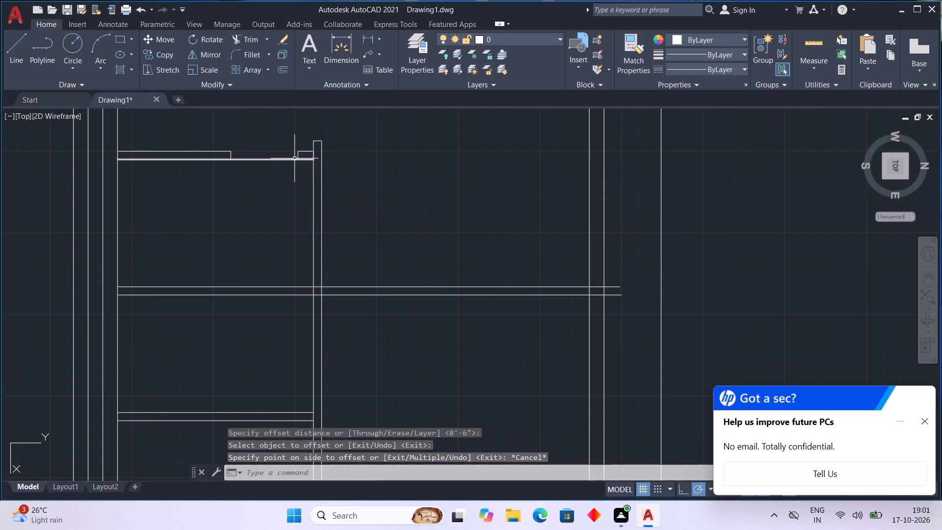
Draw a vertical line from the lower end of the short crossing line beside the partition down past the horizontal double wall.
scroll(312, 302, "up", 2)
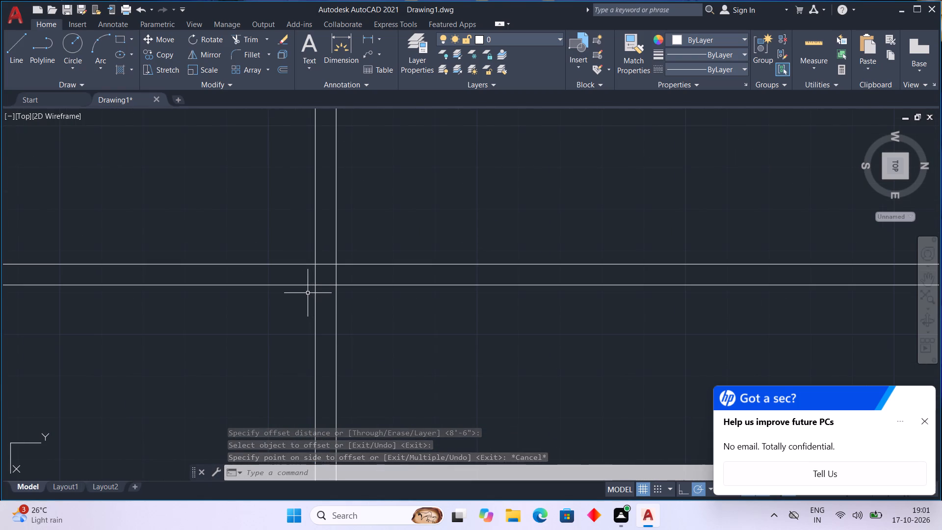
key("Escape")
scroll(317, 275, "down", 1)
middle_click_drag(283, 188, 277, 270)
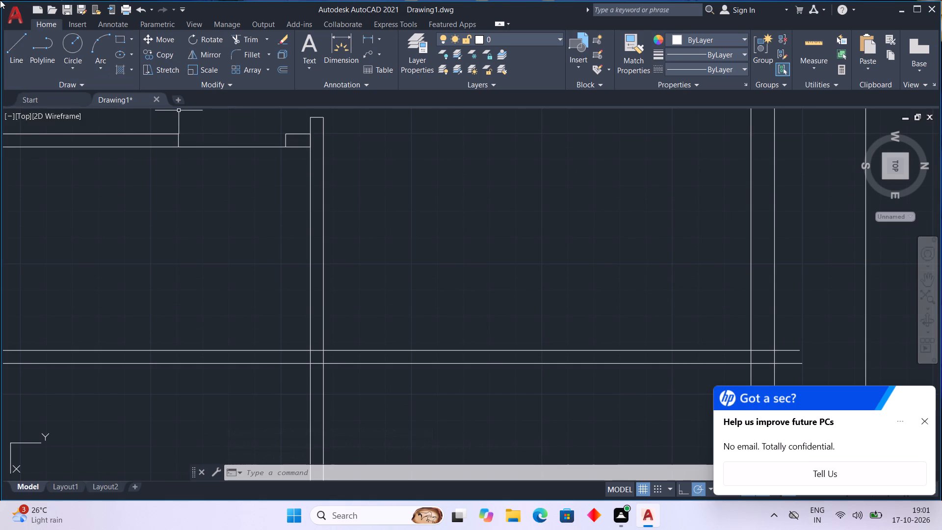
key("Escape")
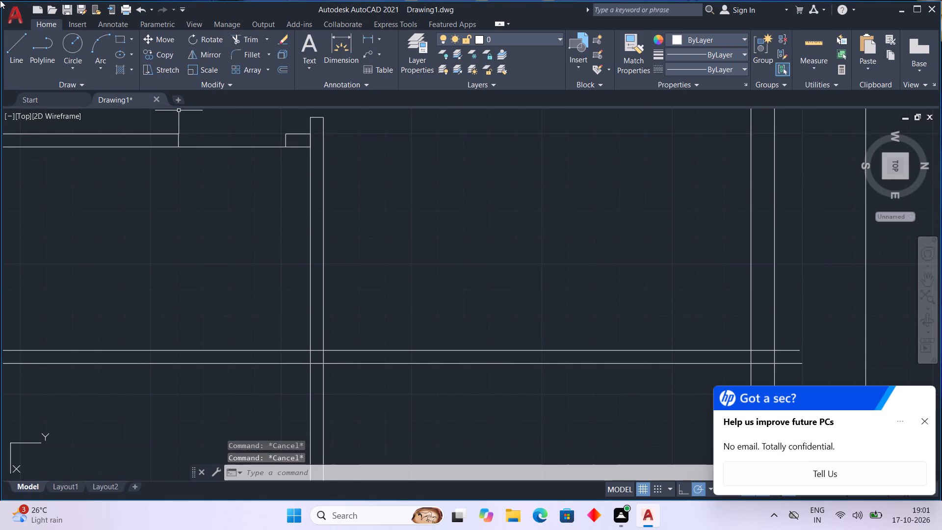
key("Escape")
key("Escape")
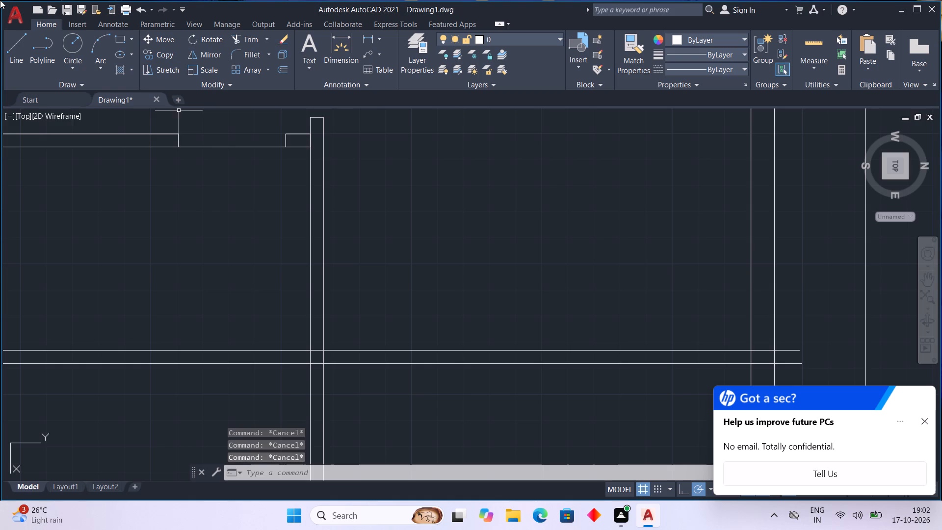
key("Escape")
double_click(18, 49)
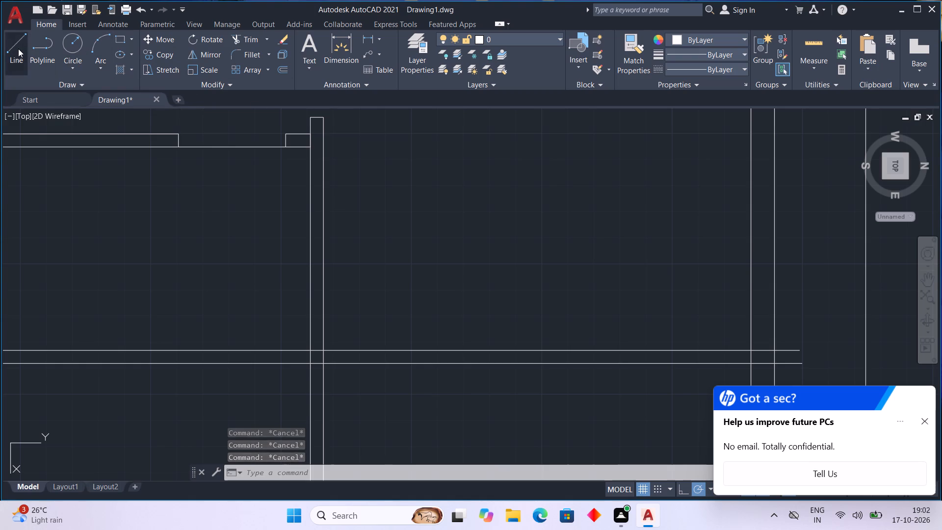
left_click_drag(18, 49, 185, 102)
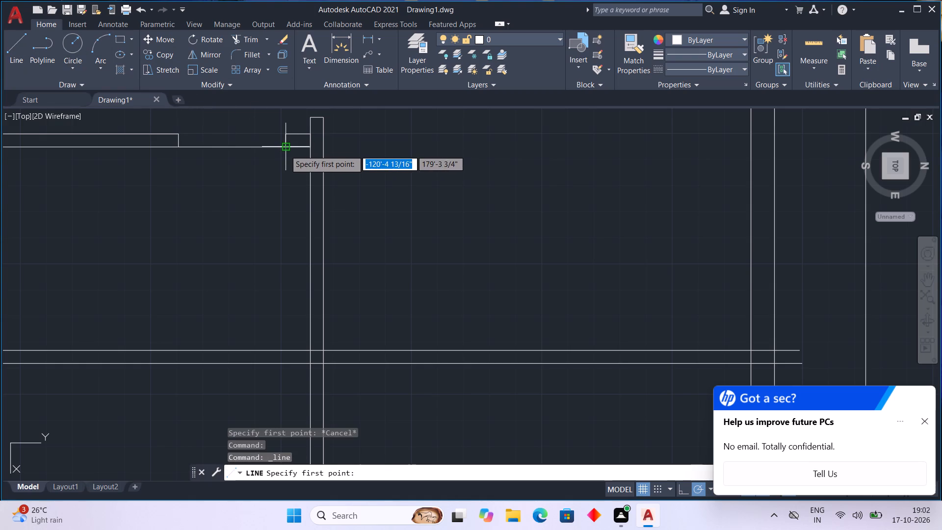
left_click_drag(285, 150, 290, 224)
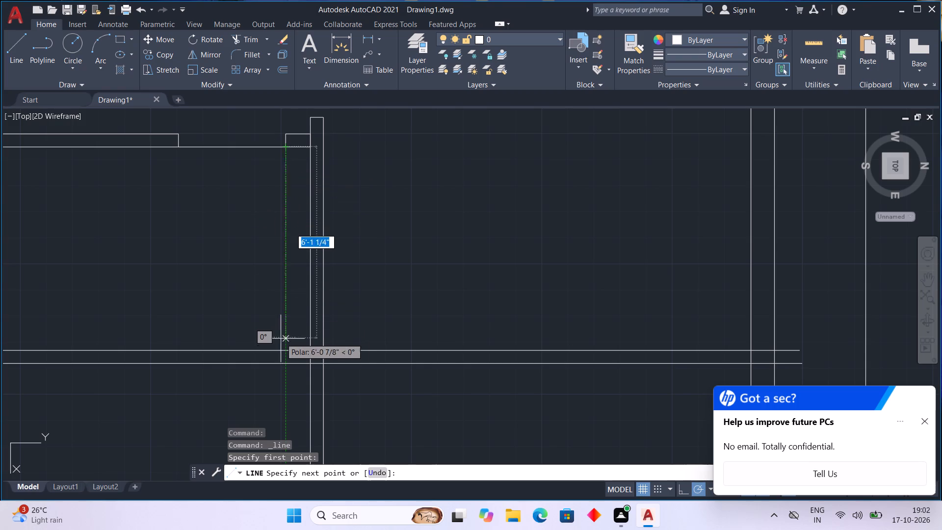
left_click(281, 372)
key("Escape")
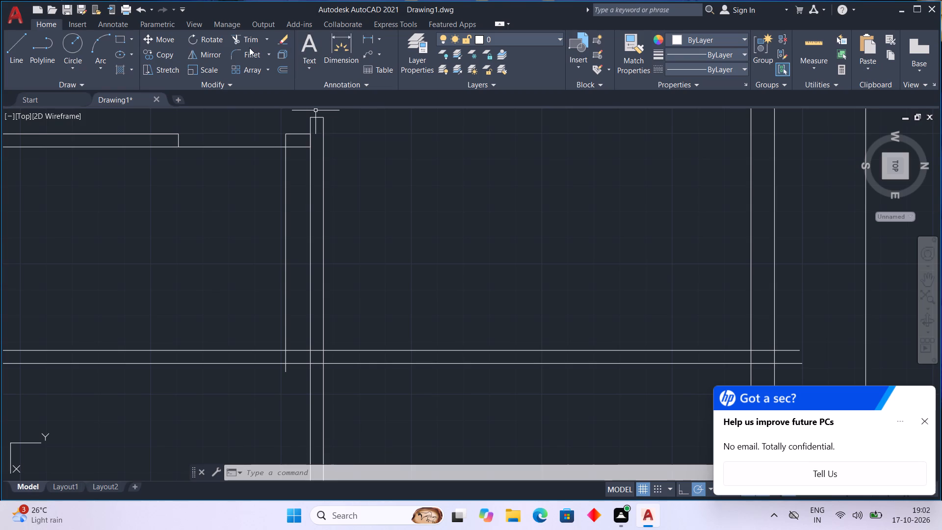
Trim the new vertical line above and below the horizontal double wall, leaving only a short crossing line between its two lines.
left_click(235, 38)
left_click_drag(235, 38, 260, 148)
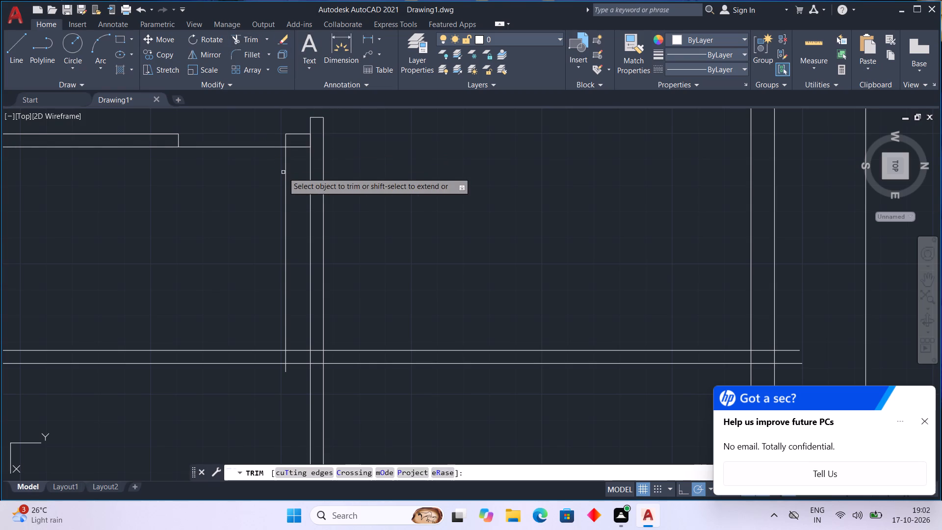
double_click(285, 187)
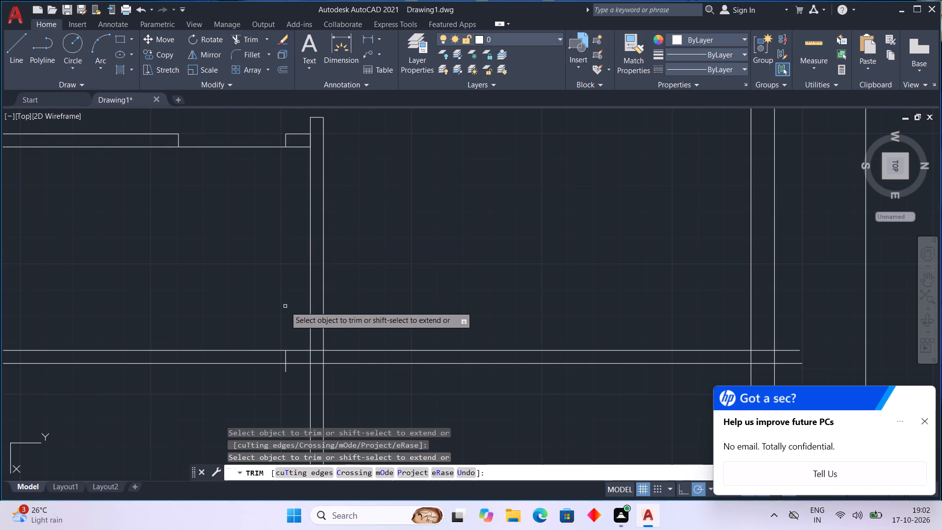
double_click(285, 370)
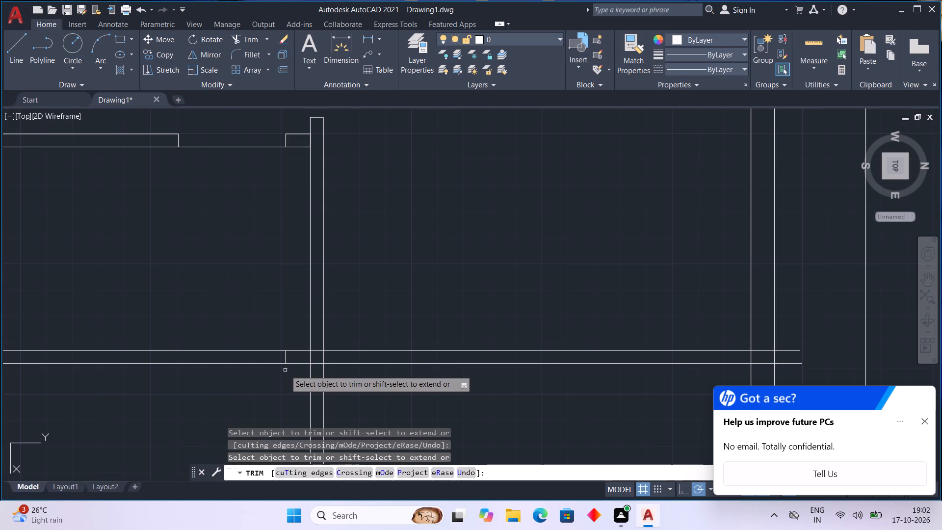
Trim the partition's left line and the horizontal wall's upper line where the vertical partition crosses the horizontal double wall.
middle_click_drag(329, 289, 251, 232)
right_click_drag(328, 287, 251, 232)
scroll(241, 280, "up", 2)
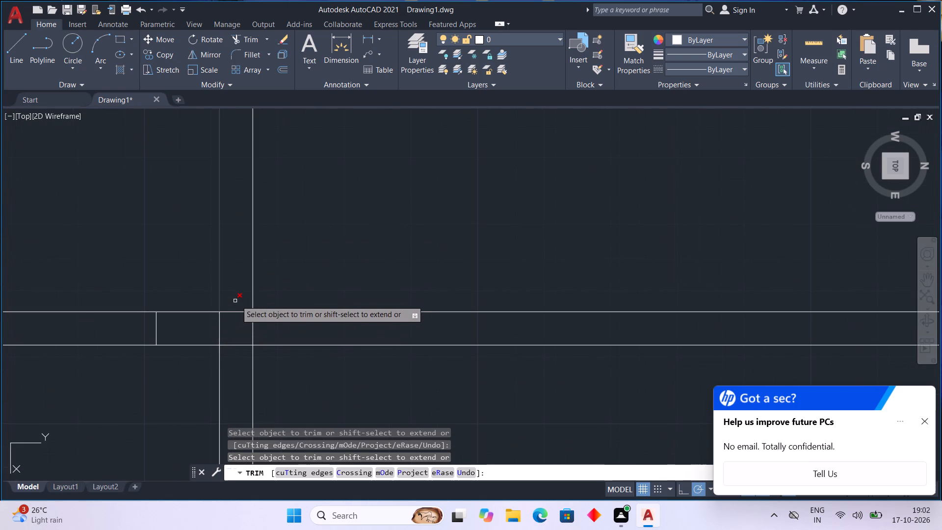
scroll(242, 298, "down", 3)
left_click_drag(241, 292, 242, 292)
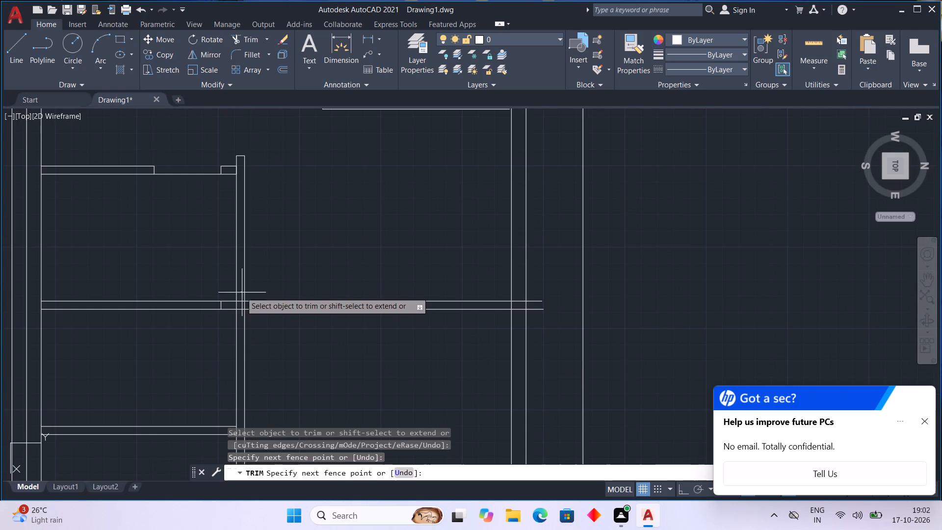
left_click_drag(242, 292, 228, 305)
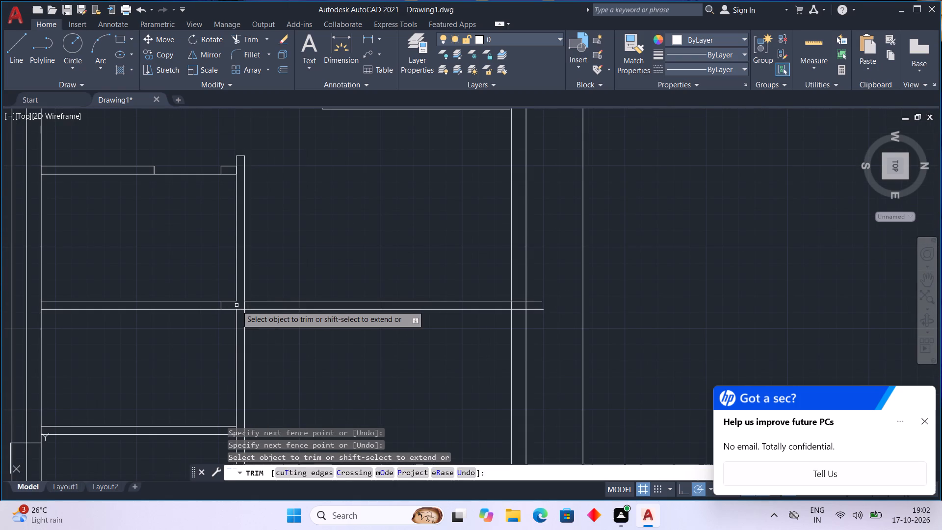
scroll(245, 306, "up", 2)
key("Escape")
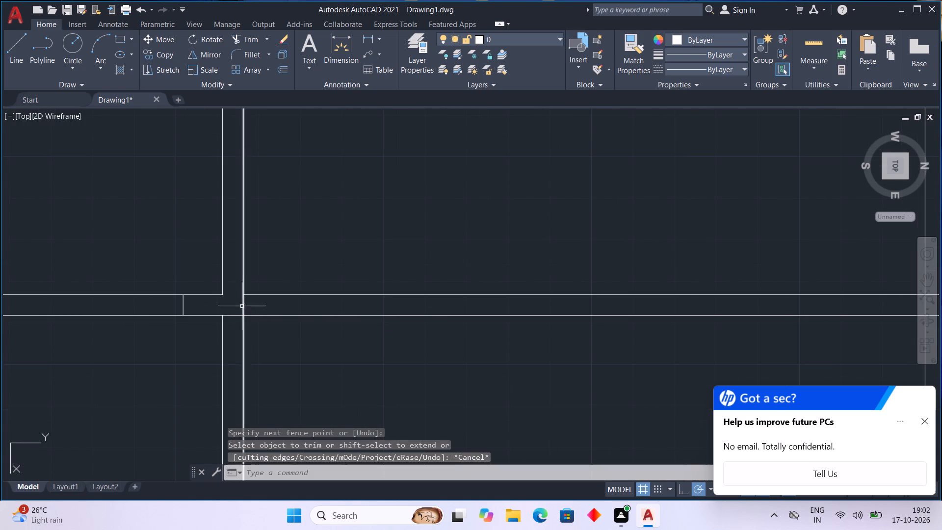
Trim the partition's right line and the horizontal wall's lower line inside the same crossing to open up the wall junction.
middle_click_drag(271, 375, 270, 375)
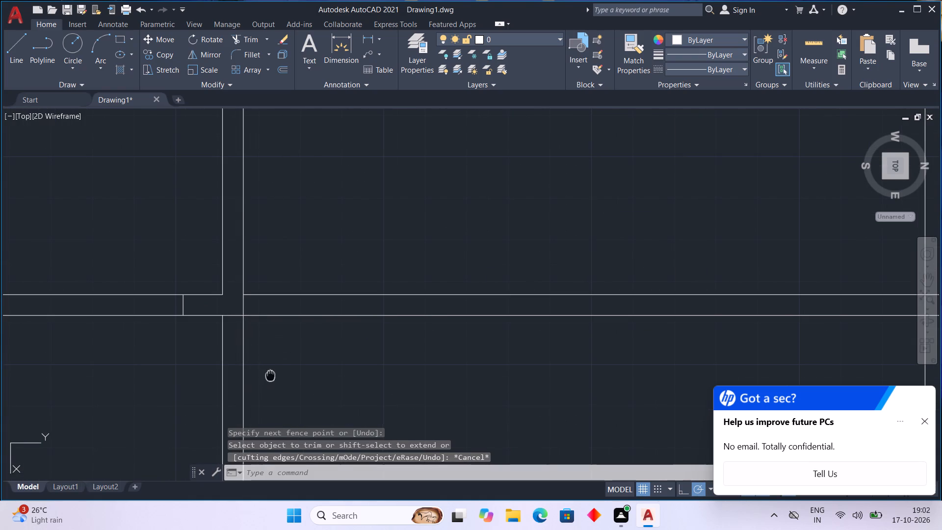
middle_click_drag(270, 375, 261, 357)
scroll(242, 294, "up", 2)
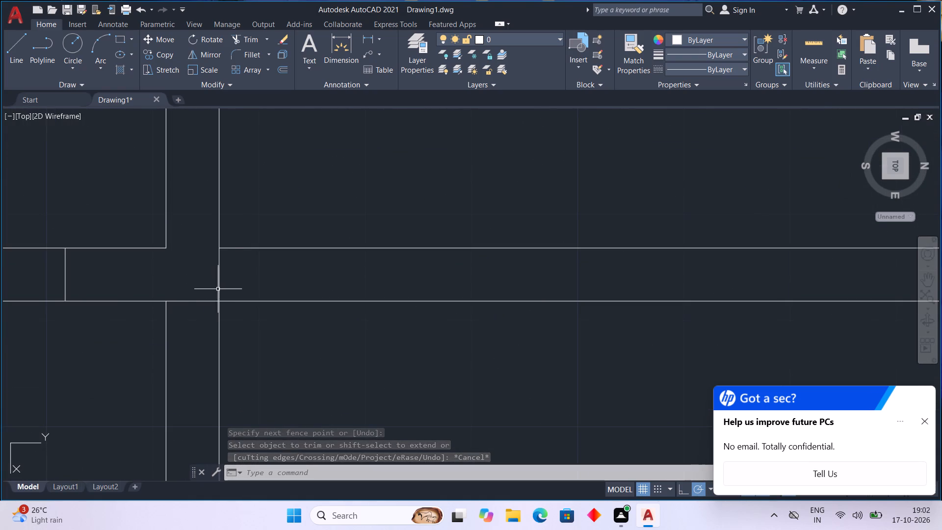
left_click(220, 288)
key("Escape")
scroll(220, 288, "down", 2)
key("Escape")
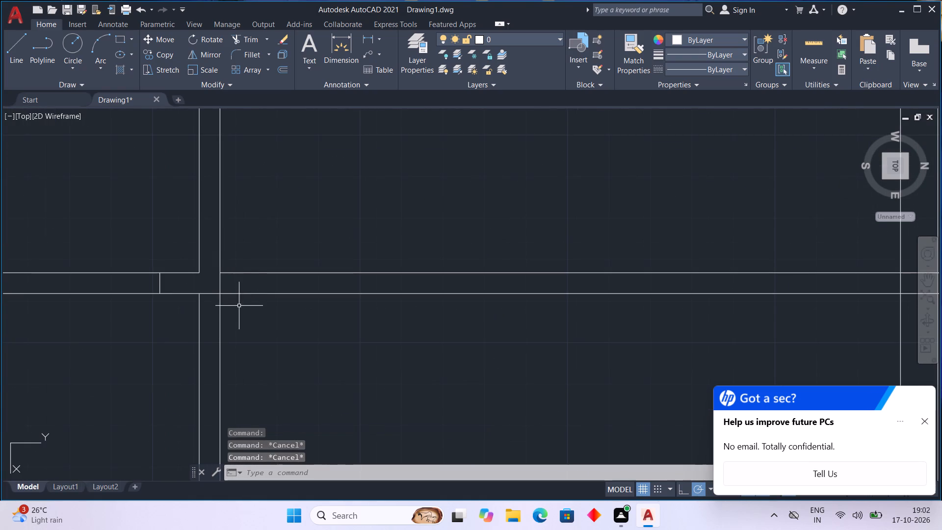
left_click(234, 37)
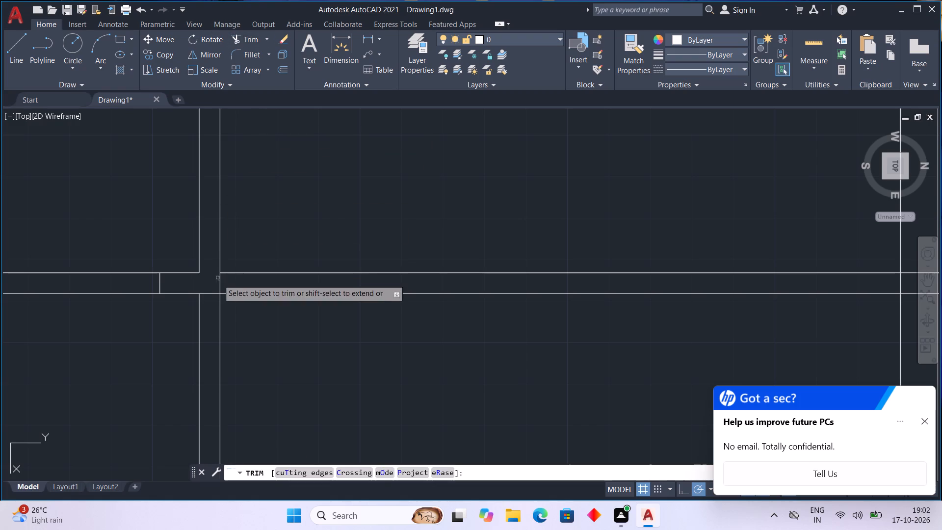
left_click_drag(228, 284, 214, 281)
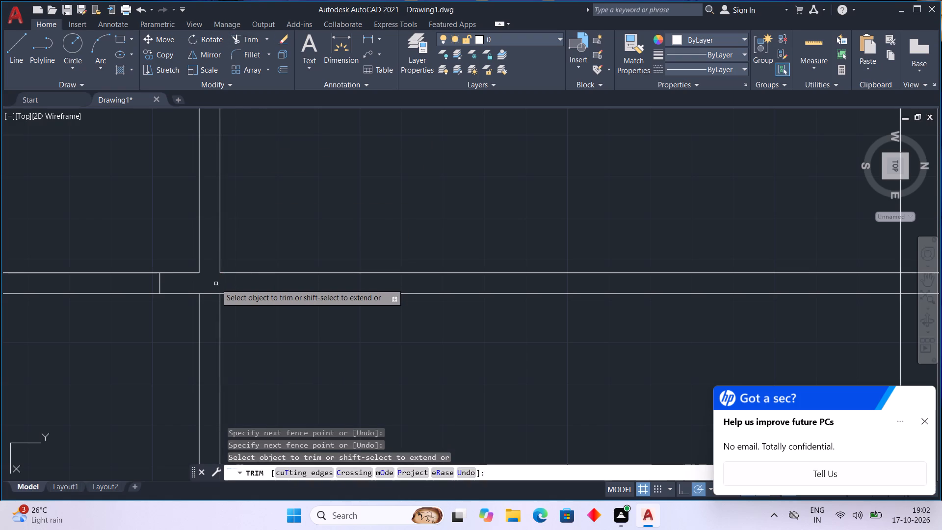
left_click_drag(216, 284, 212, 305)
key("Escape")
scroll(214, 296, "down", 1)
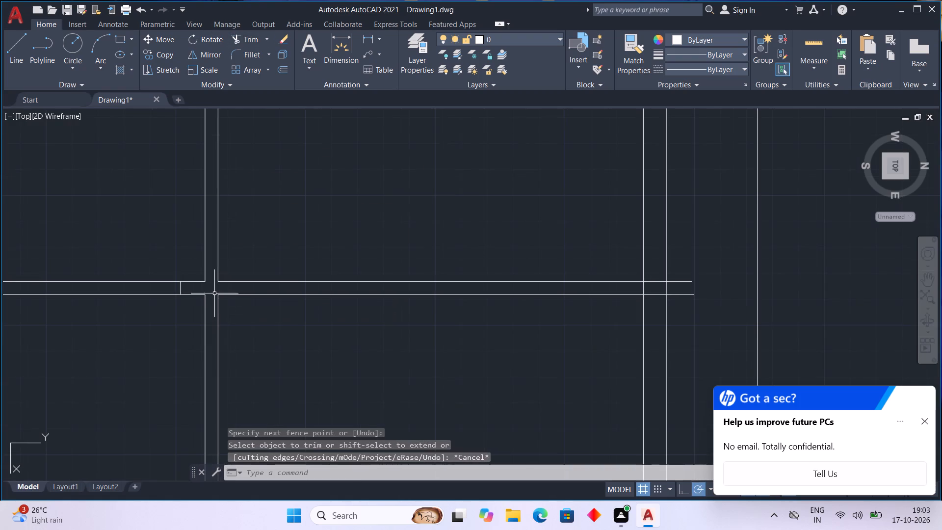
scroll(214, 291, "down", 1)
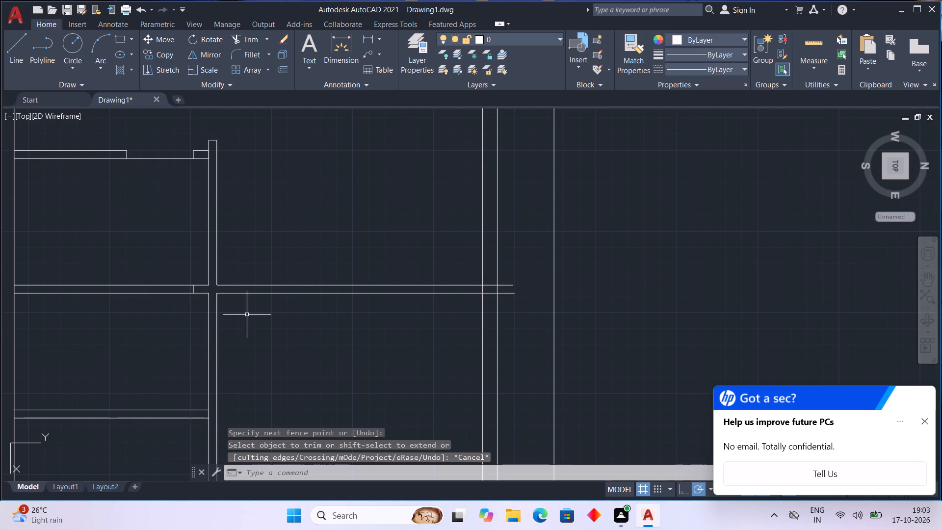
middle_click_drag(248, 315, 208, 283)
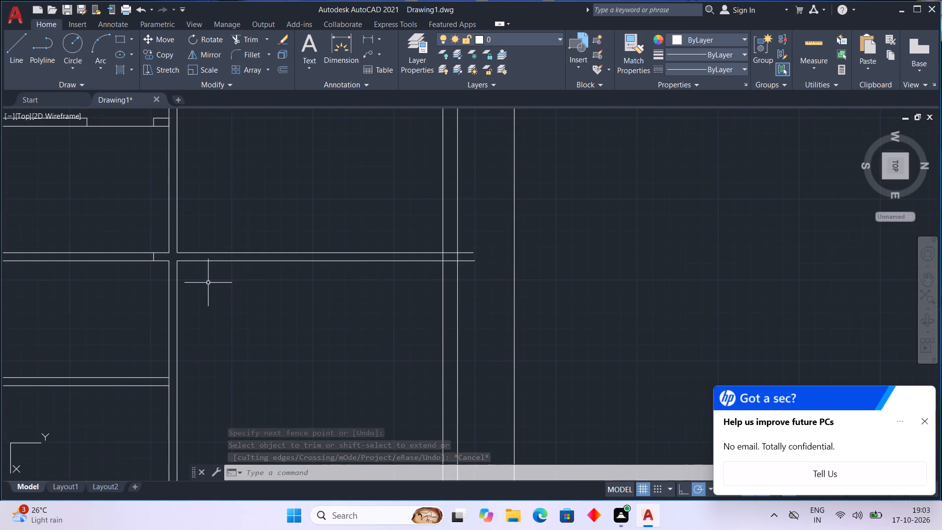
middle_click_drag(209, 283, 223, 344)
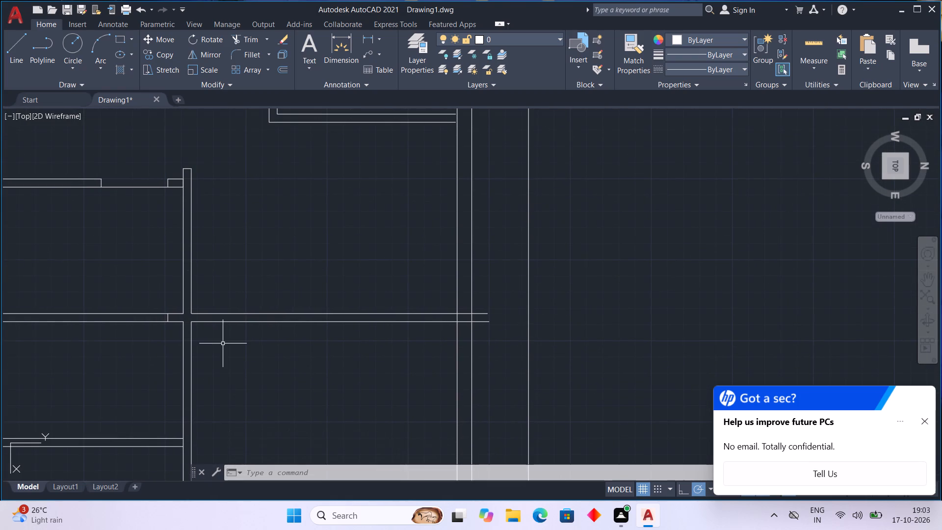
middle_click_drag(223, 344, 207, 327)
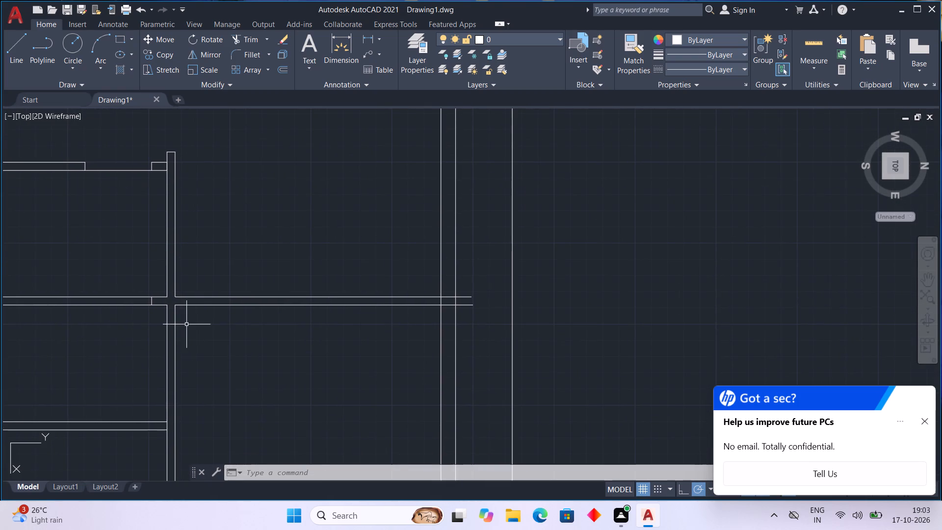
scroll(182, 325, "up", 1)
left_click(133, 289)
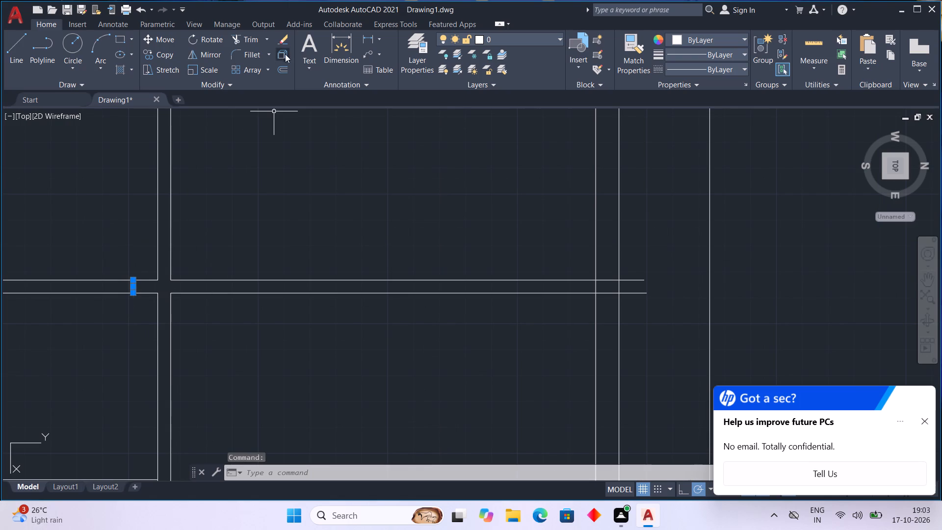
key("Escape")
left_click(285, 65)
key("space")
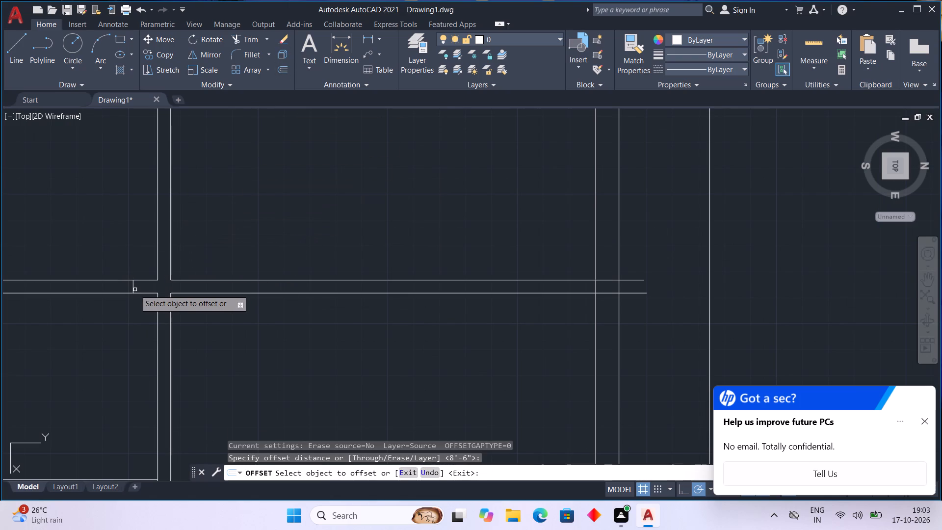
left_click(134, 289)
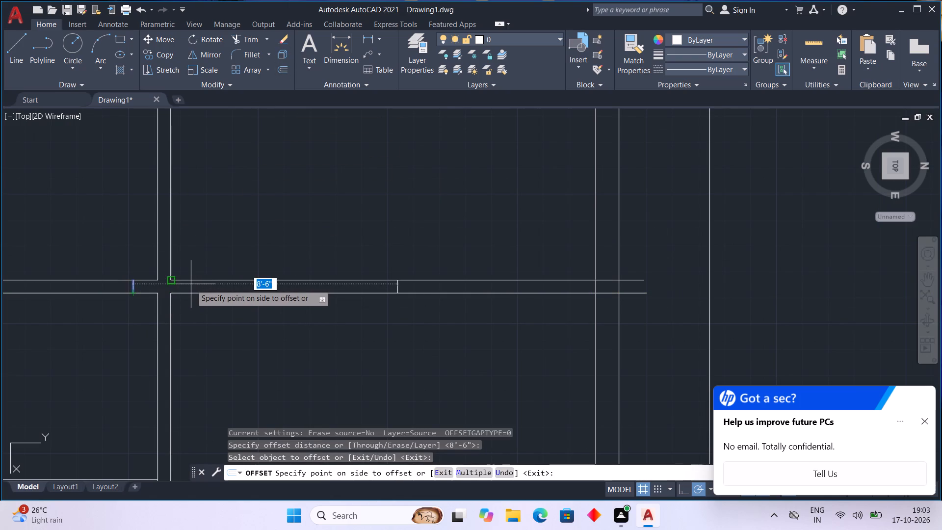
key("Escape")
Draw a short vertical line across the horizontal double wall, just right of the vertical partition.
scroll(191, 284, "up", 1)
left_click(4, 41)
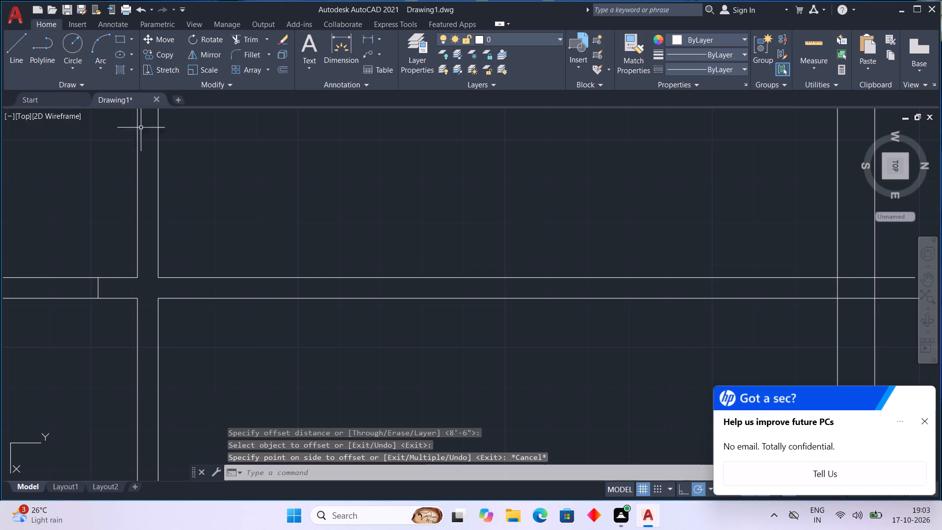
double_click(12, 44)
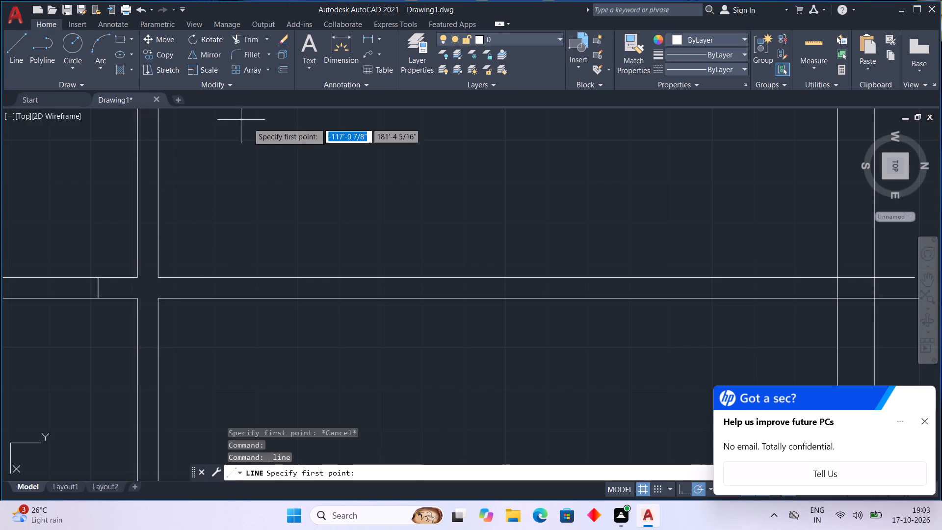
left_click(192, 234)
left_click(193, 311)
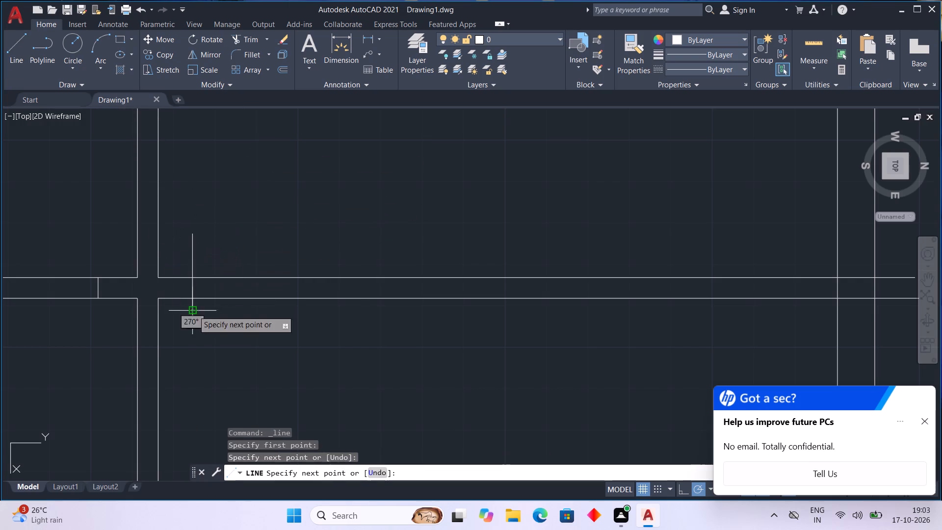
key("Escape")
Nudge the new short vertical line left, closer to the partition's right face.
scroll(198, 289, "up", 1)
scroll(203, 293, "down", 4)
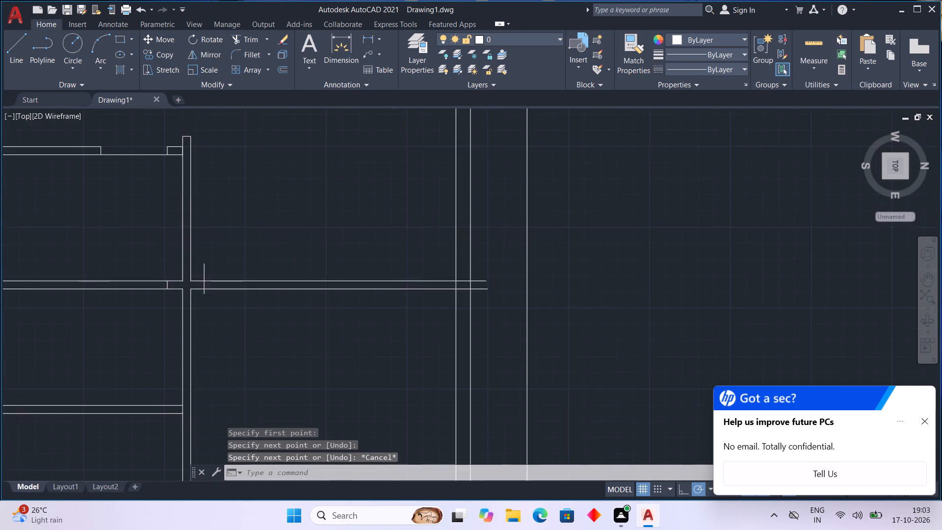
middle_click_drag(211, 295, 206, 309)
middle_click_drag(214, 308, 208, 332)
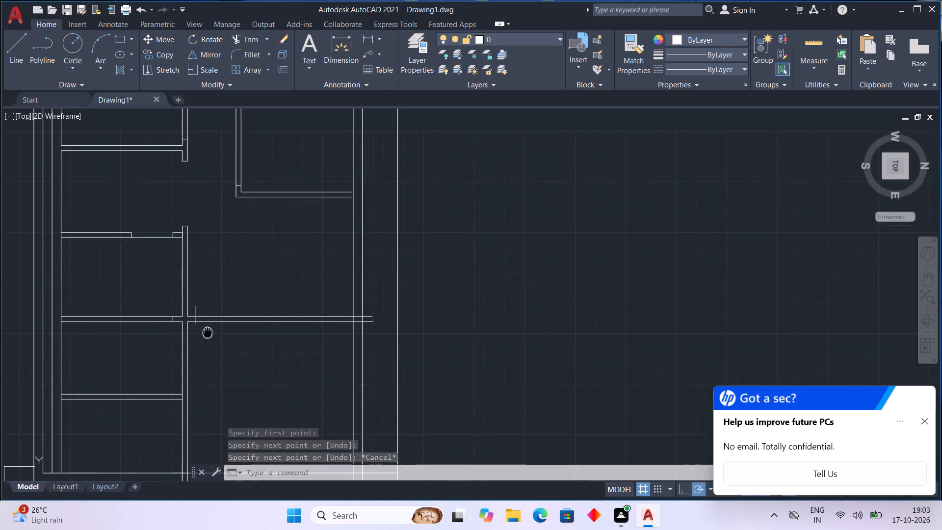
middle_click_drag(208, 332, 208, 333)
scroll(208, 328, "up", 2)
left_click(176, 286)
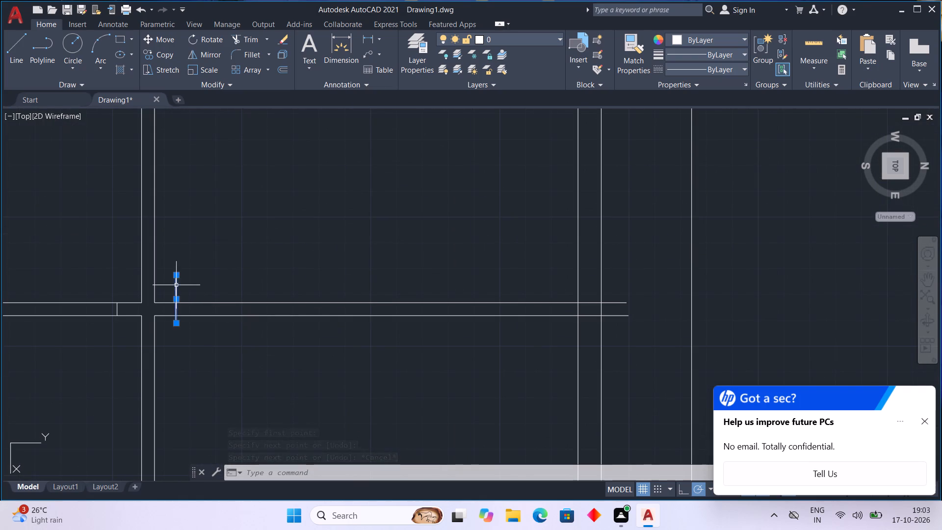
key("ctrl+Left")
key("ctrl+Left")
key("ctrl+Left")
key("ctrl+Left")
key("ctrl+Left")
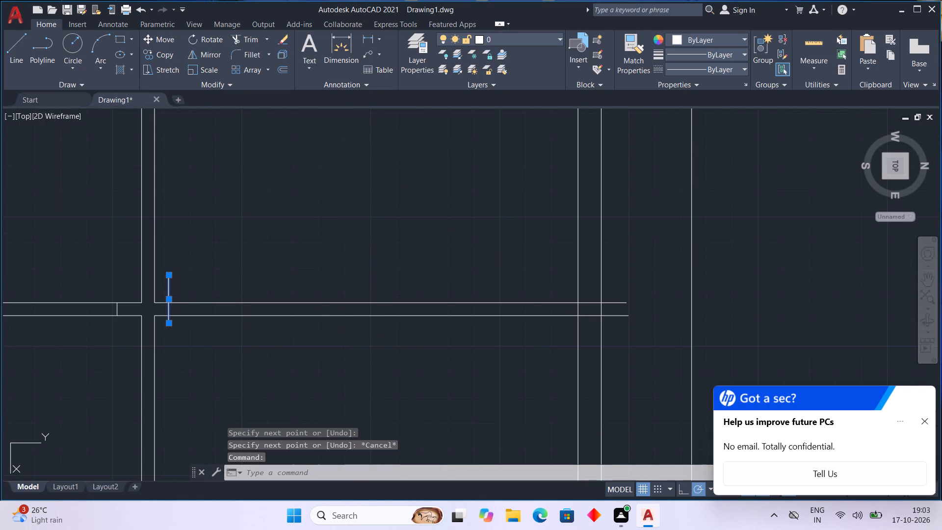
key("ctrl+Left")
key("ctrl+Left")
key("Escape")
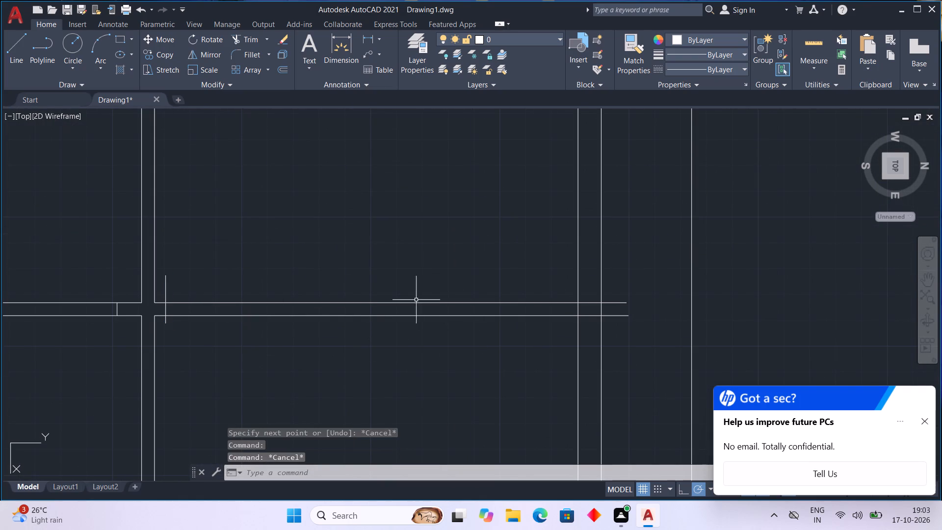
Trim the short vertical line above and below the horizontal double wall, leaving only the piece between its two lines.
scroll(240, 278, "down", 1)
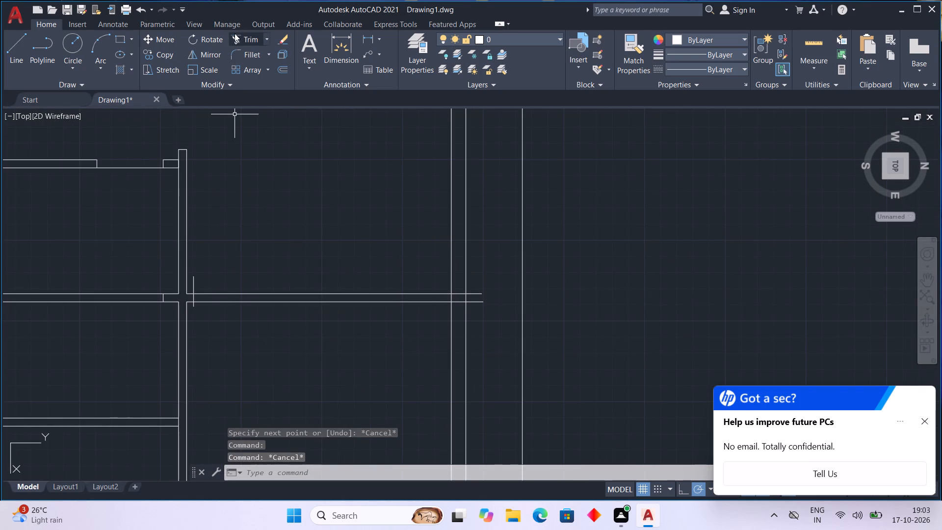
left_click(235, 33)
left_click(194, 283)
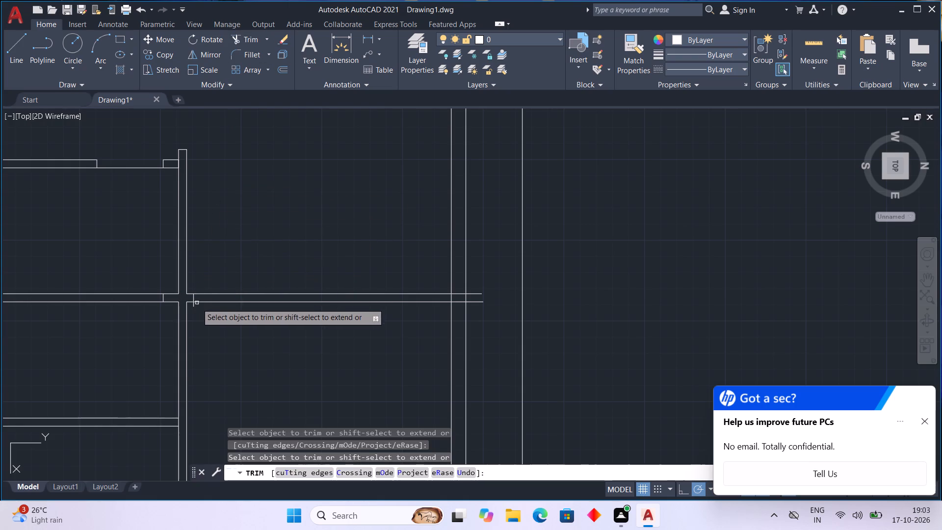
left_click(195, 305)
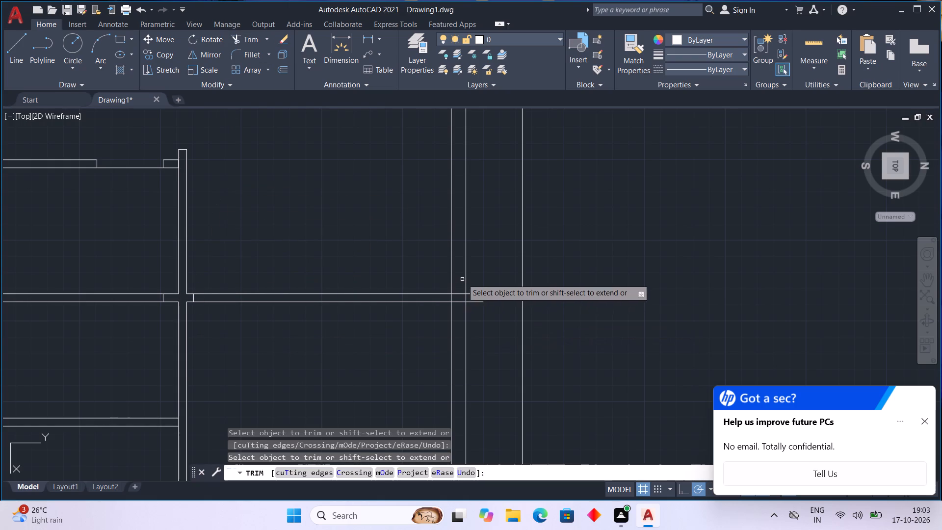
Trim the horizontal double wall's ends back to the right outer wall's inner line and open that line between them.
left_click_drag(482, 270, 477, 331)
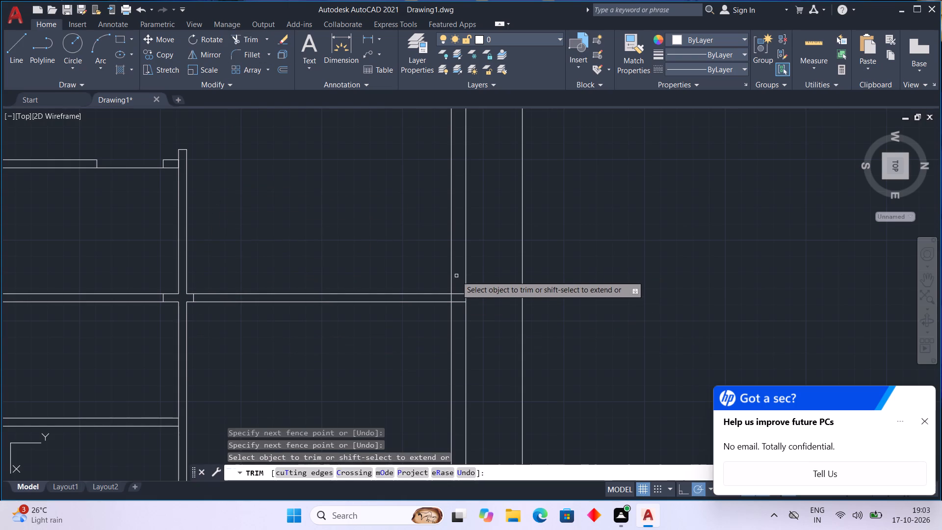
left_click_drag(456, 276, 456, 319)
left_click(453, 299)
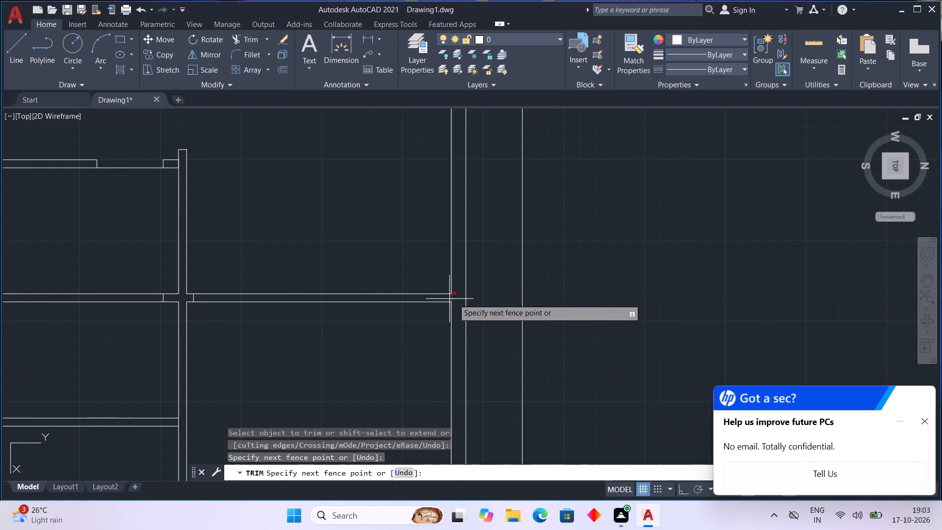
left_click(449, 299)
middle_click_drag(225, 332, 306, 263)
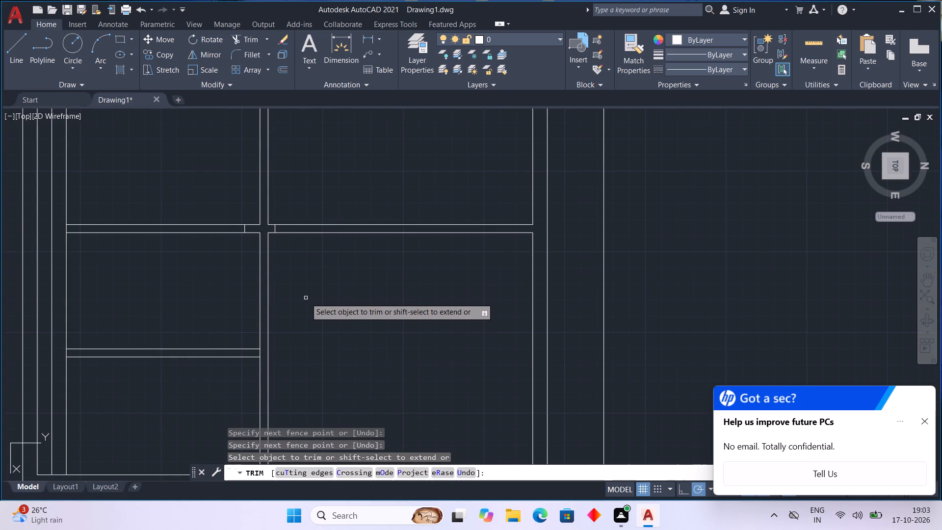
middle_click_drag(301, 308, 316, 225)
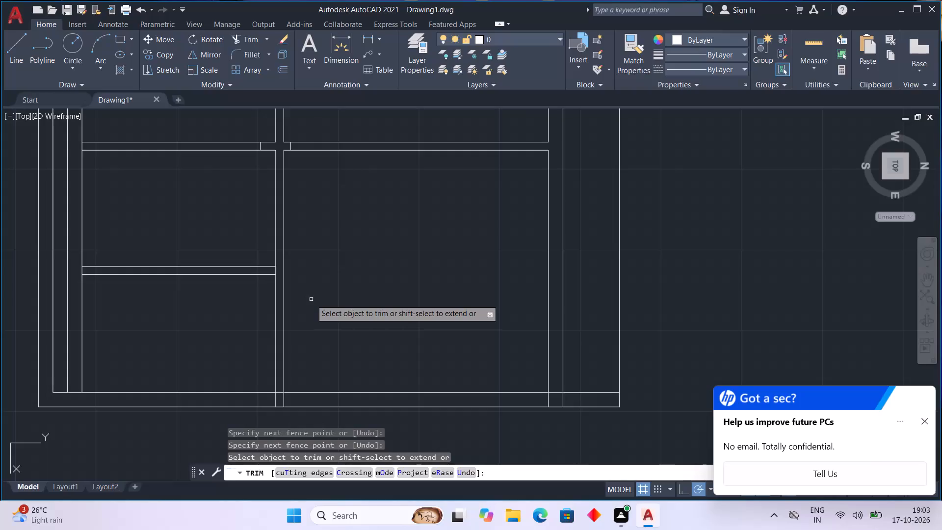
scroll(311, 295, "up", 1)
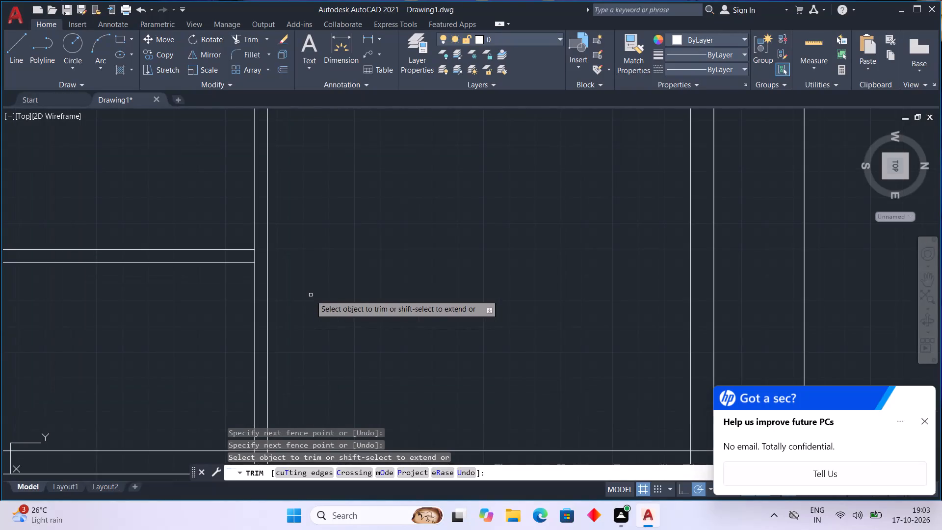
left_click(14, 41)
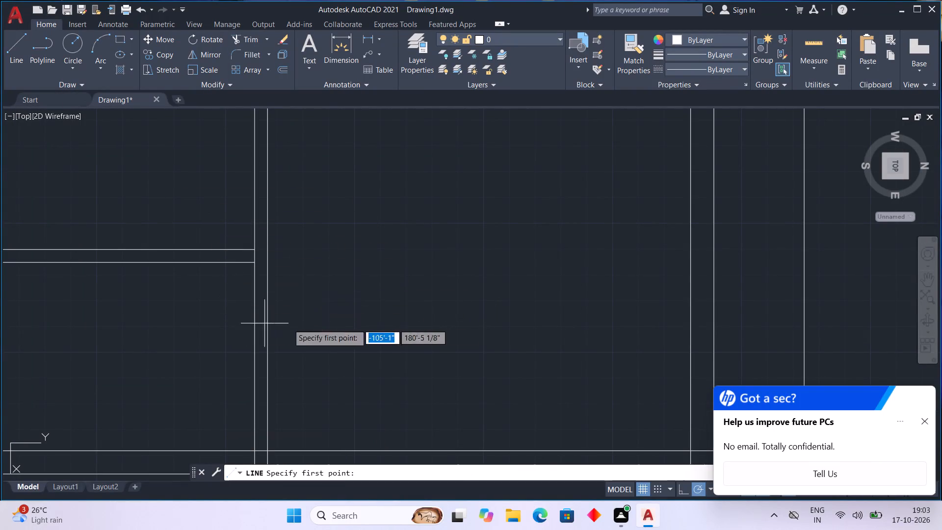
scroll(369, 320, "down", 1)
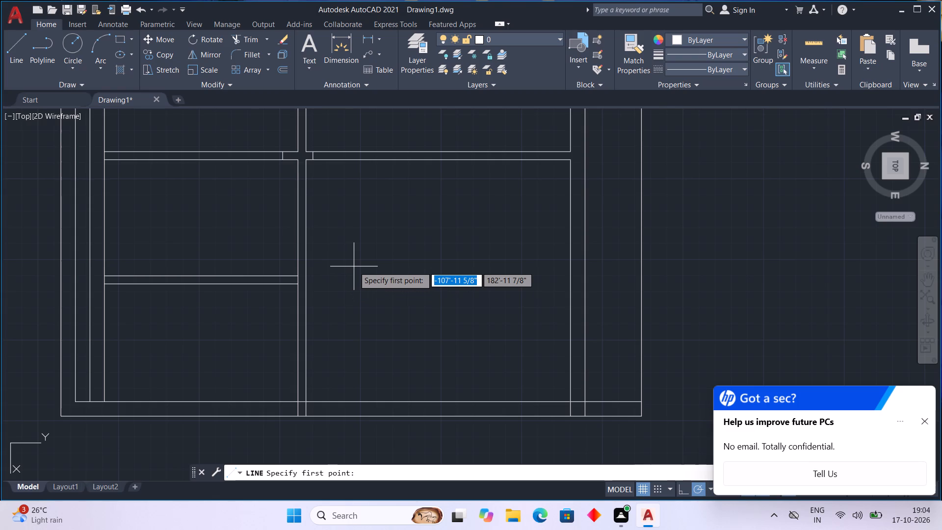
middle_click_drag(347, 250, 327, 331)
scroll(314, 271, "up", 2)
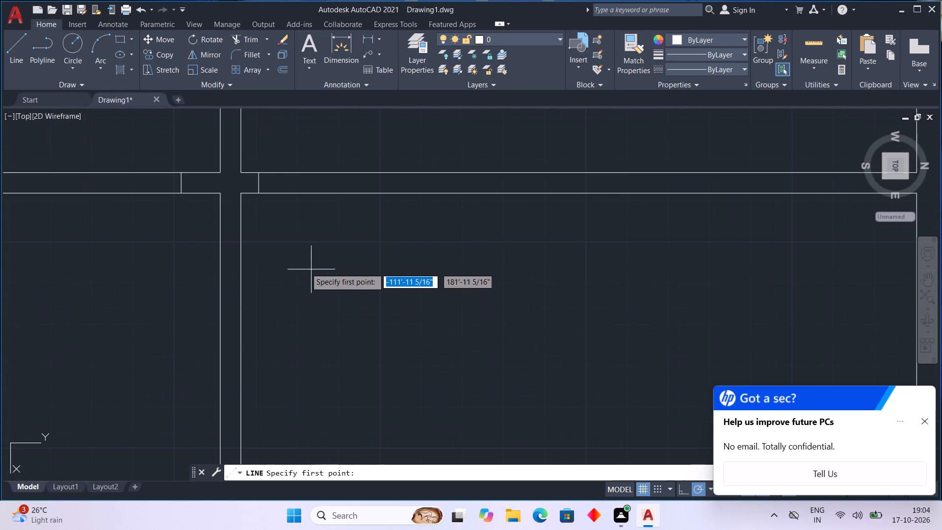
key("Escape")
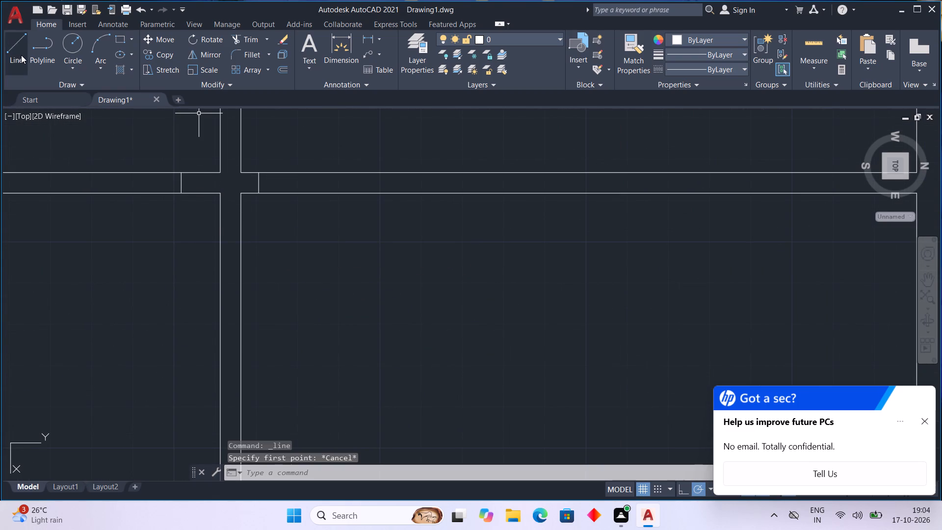
Draw a horizontal line about 1'-5" long from the vertical partition's left face, along the horizontal double wall's lower line.
left_click(21, 55)
left_click_drag(214, 193, 225, 194)
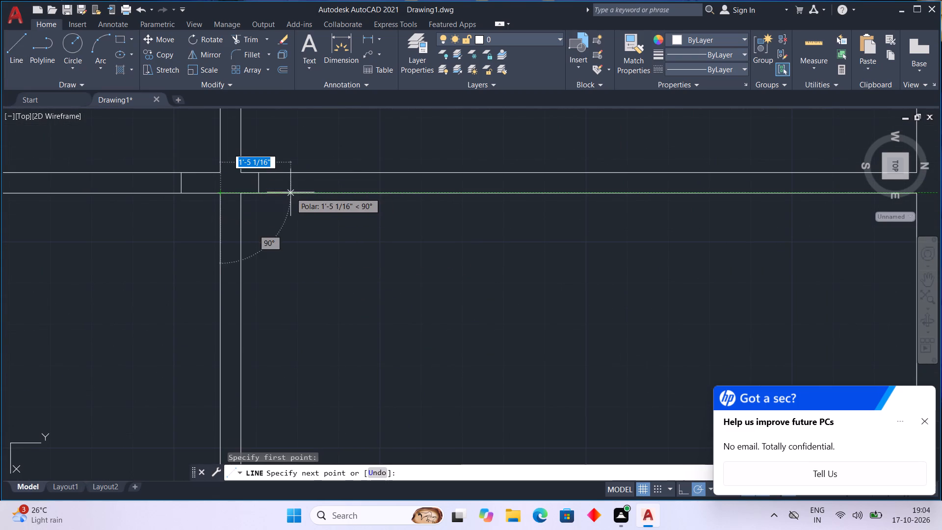
left_click(287, 191)
key("Escape")
Trim away the vertical partition's right line below the horizontal double wall and its left line below the lower-left room.
scroll(258, 245, "down", 2)
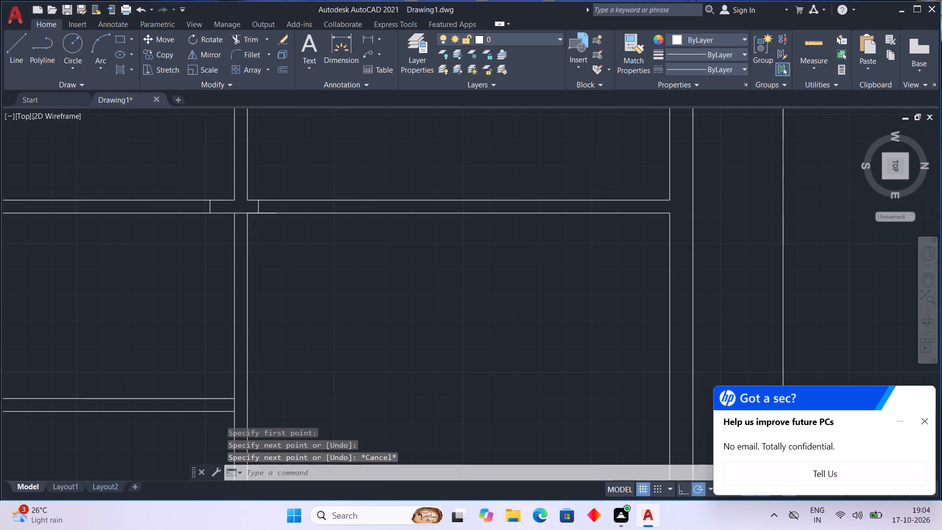
scroll(260, 235, "down", 1)
middle_click_drag(287, 261, 292, 216)
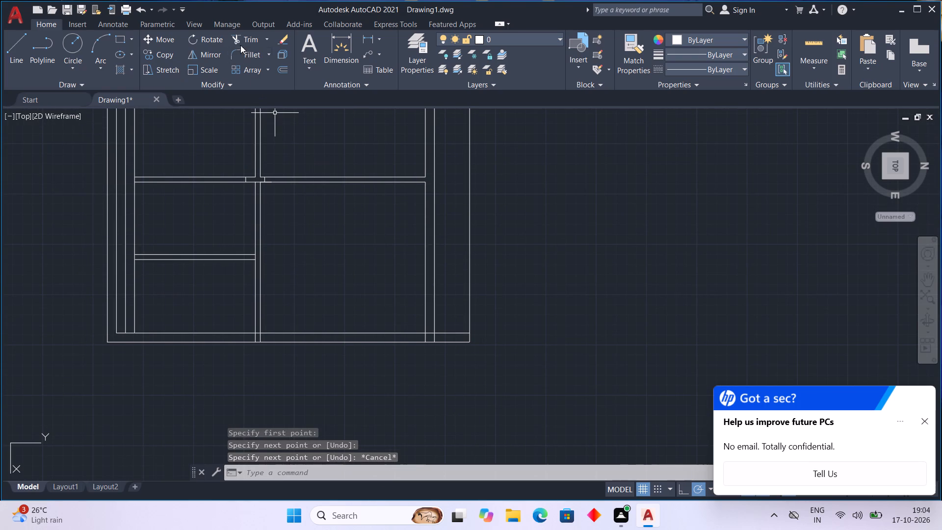
left_click(239, 38)
left_click_drag(305, 268, 243, 302)
left_click(243, 302)
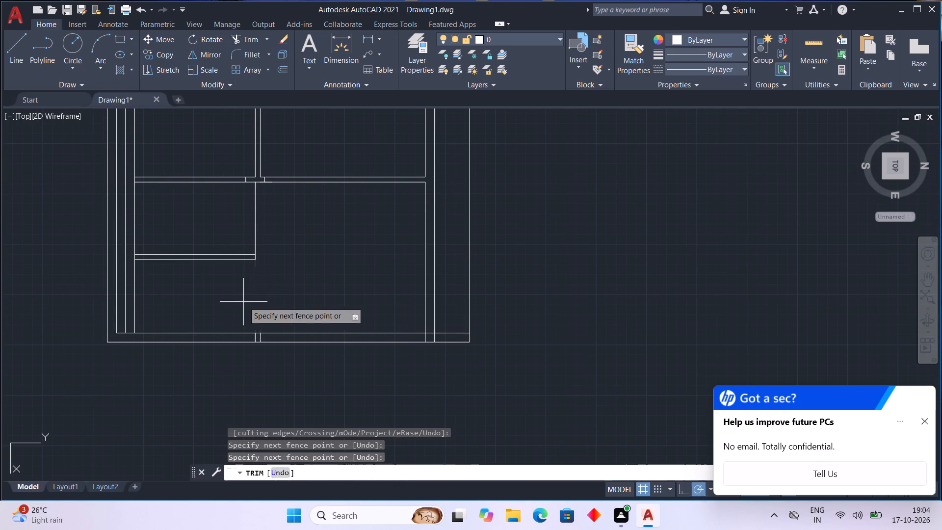
scroll(262, 317, "up", 2)
left_click(264, 273)
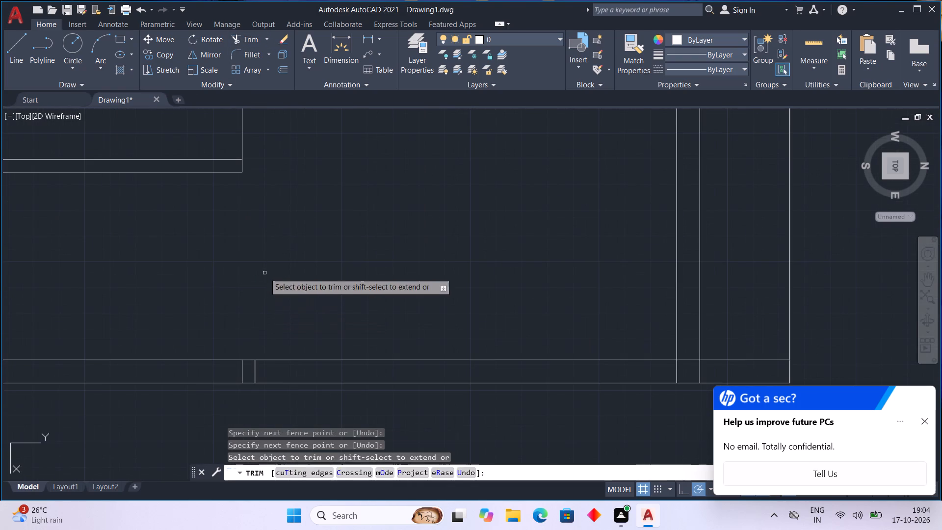
Trim the partition's two leftover stubs between the bottom outer wall's lines.
middle_click_drag(312, 235, 308, 344)
scroll(309, 303, "down", 1)
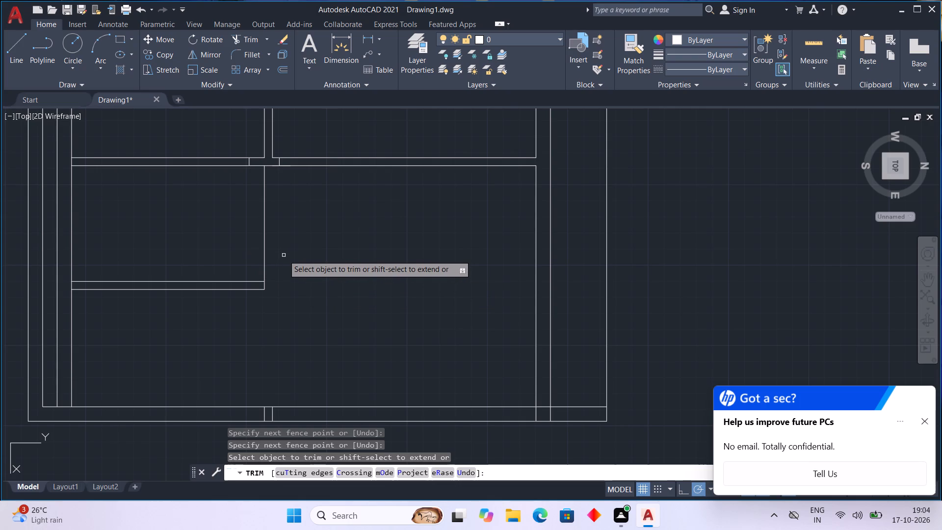
middle_click_drag(293, 317, 319, 171)
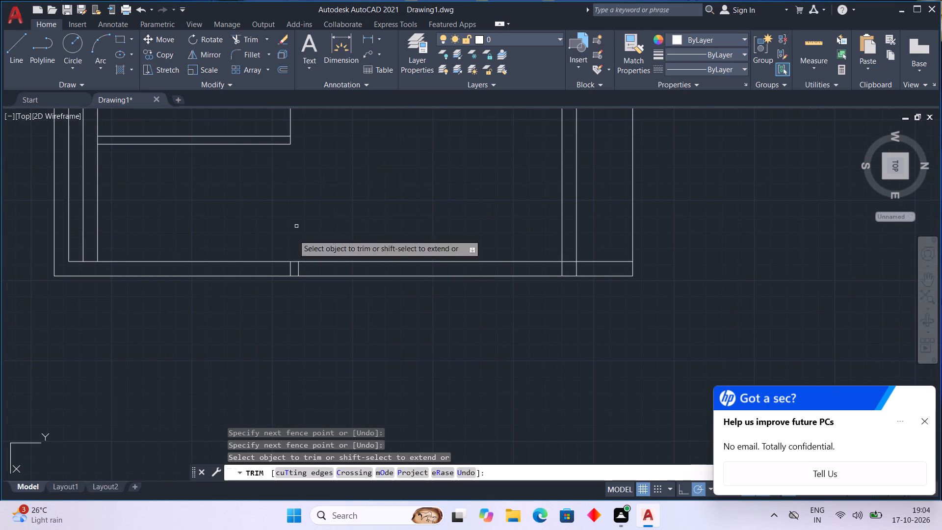
scroll(288, 273, "up", 2)
left_click_drag(343, 268, 271, 264)
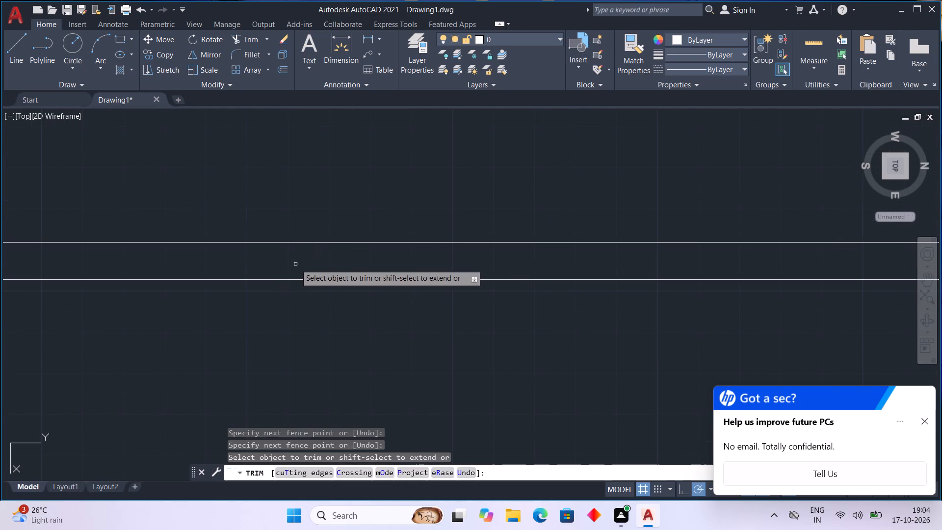
Look over the whole floor plan for remaining wall ends and junctions to clean up.
scroll(295, 264, "down", 2)
middle_click_drag(580, 312, 512, 399)
scroll(486, 327, "down", 2)
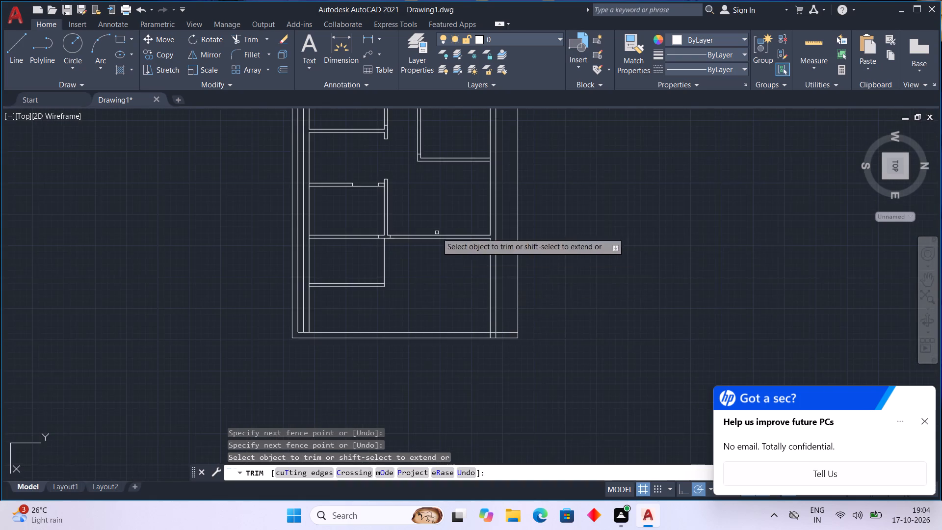
middle_click_drag(435, 231, 418, 386)
scroll(432, 239, "down", 1)
scroll(450, 366, "up", 1)
middle_click_drag(450, 364, 442, 260)
middle_click_drag(459, 238, 457, 253)
middle_click_drag(453, 124, 429, 224)
scroll(429, 224, "up", 4)
scroll(426, 202, "down", 3)
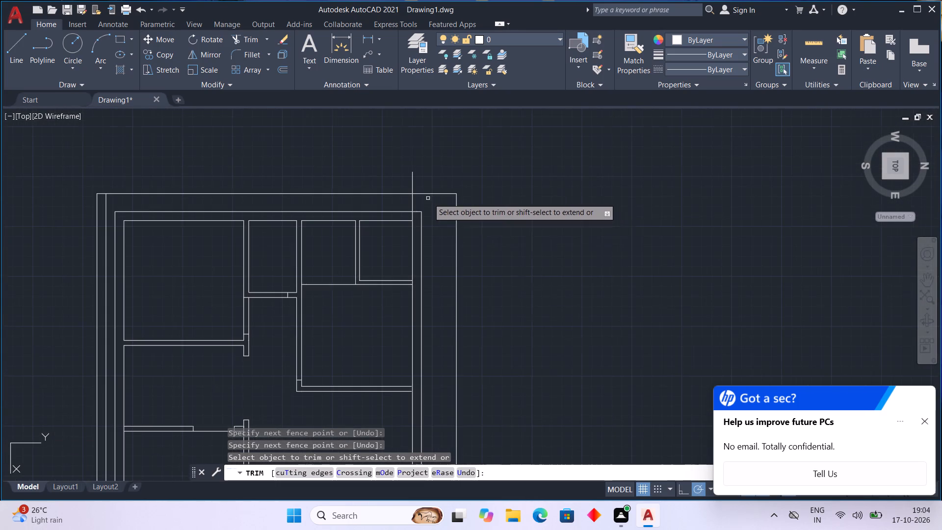
middle_click_drag(453, 228, 474, 116)
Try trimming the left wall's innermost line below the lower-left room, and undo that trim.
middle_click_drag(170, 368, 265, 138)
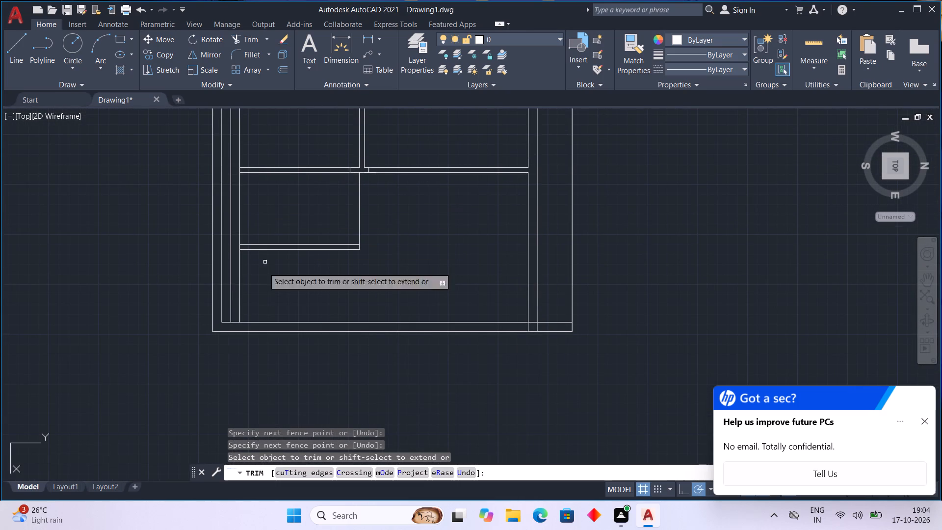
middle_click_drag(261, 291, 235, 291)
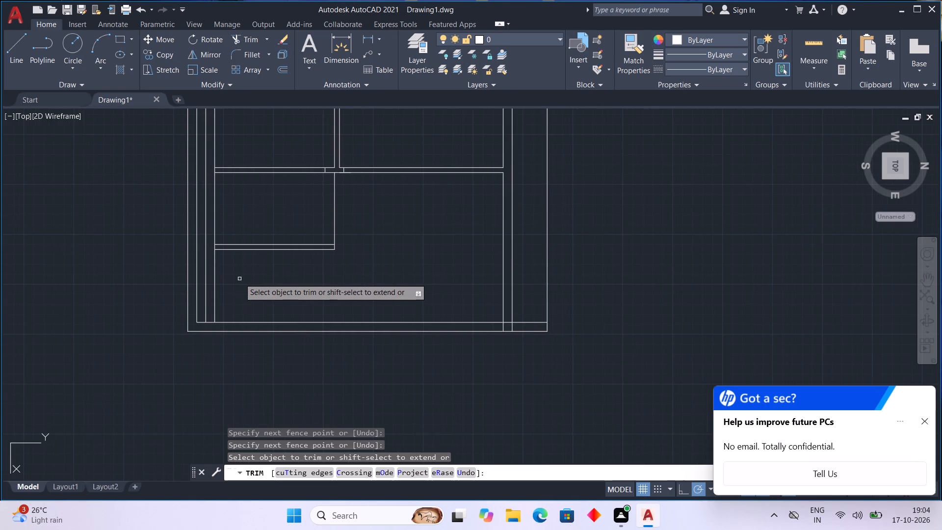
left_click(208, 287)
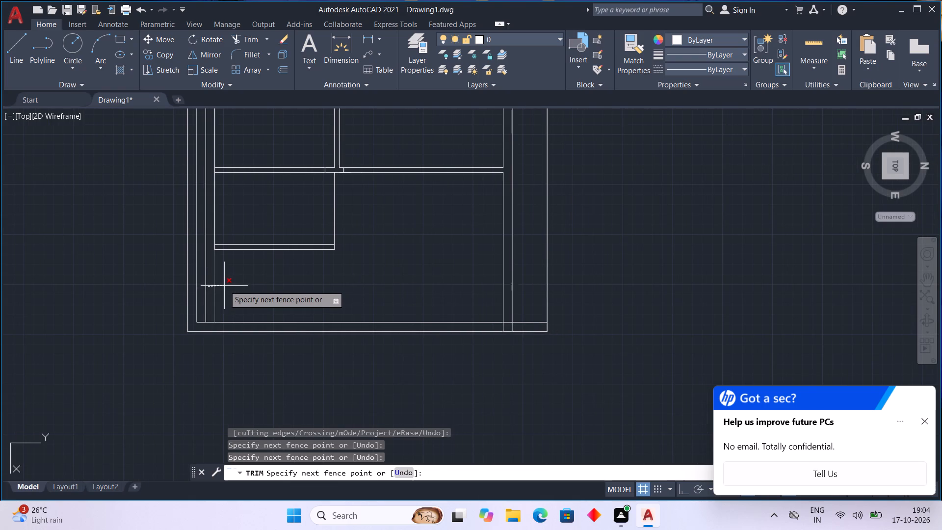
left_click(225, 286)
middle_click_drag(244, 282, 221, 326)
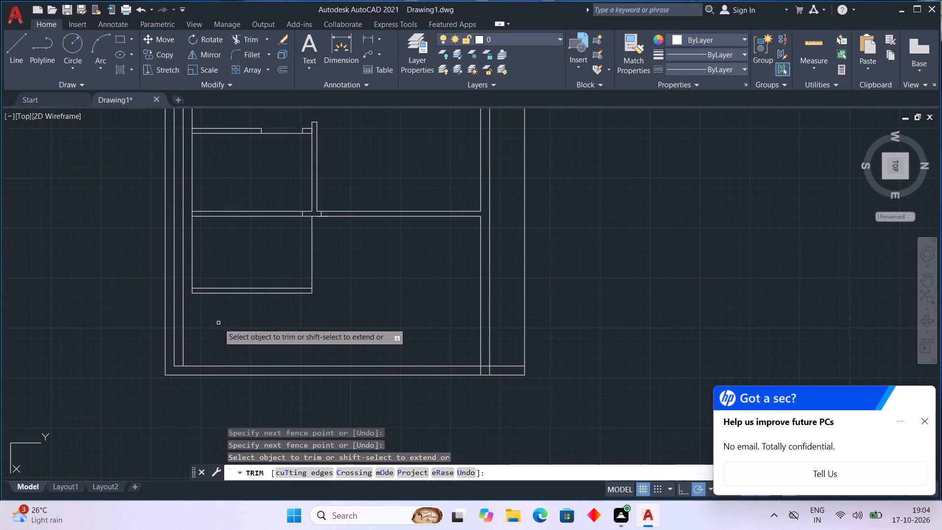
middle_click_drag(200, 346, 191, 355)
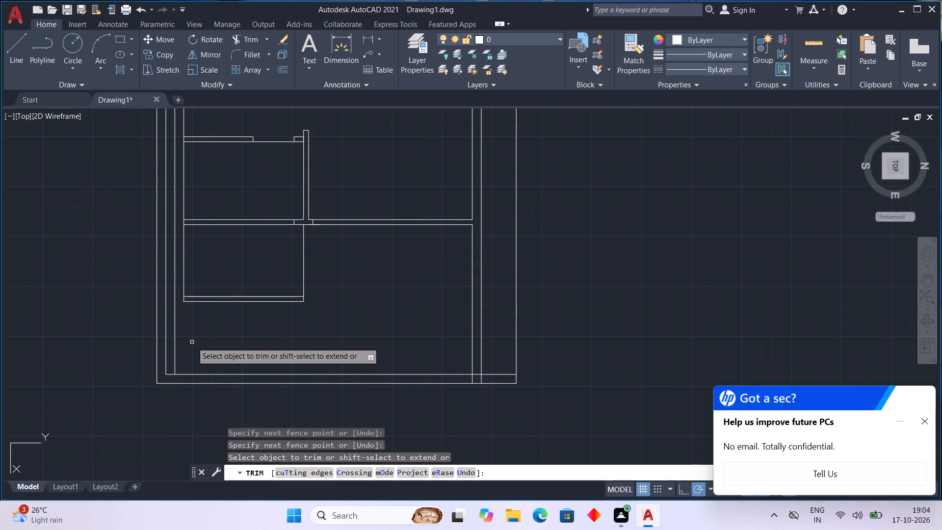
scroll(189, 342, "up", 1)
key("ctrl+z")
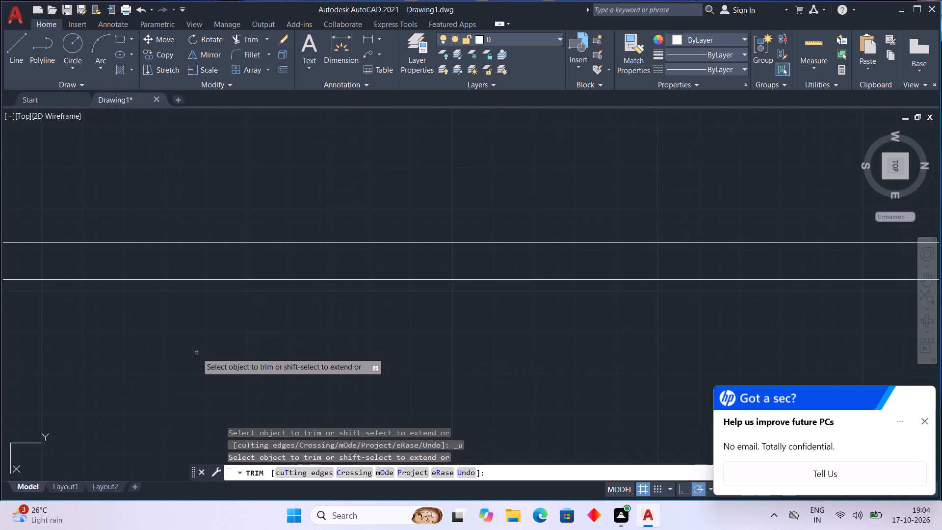
Extend the lower-left room's bottom wall line with a short horizontal line across the left wall's two innermost lines.
scroll(199, 340, "down", 5)
scroll(168, 305, "up", 3)
middle_click_drag(169, 328, 200, 238)
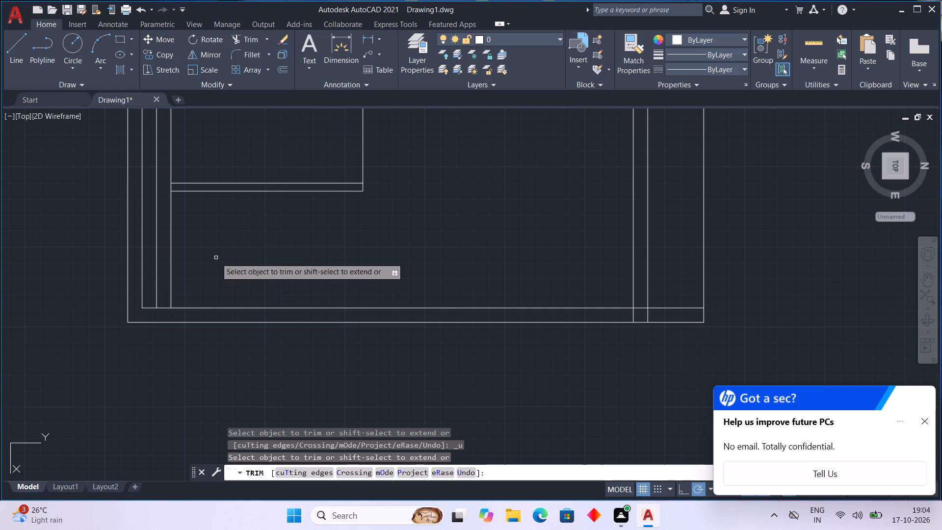
middle_click_drag(217, 257, 209, 290)
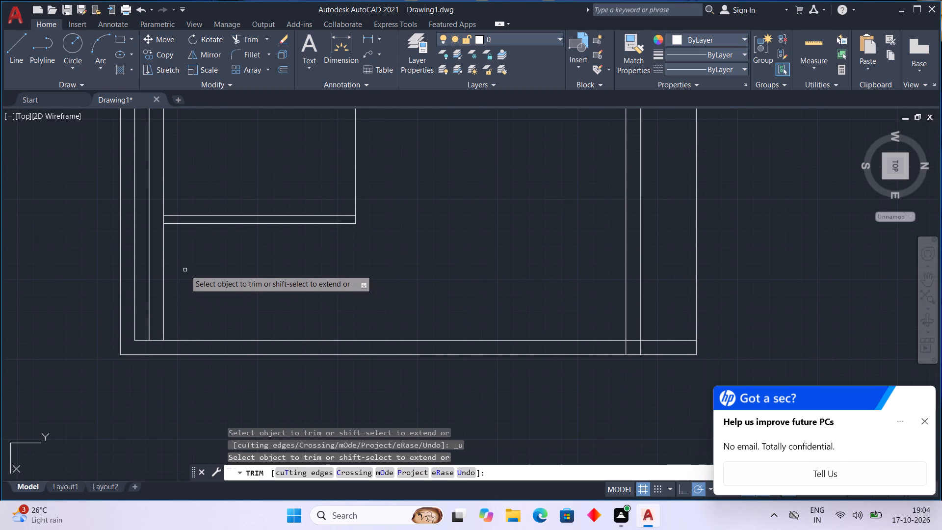
middle_click_drag(177, 266, 177, 266)
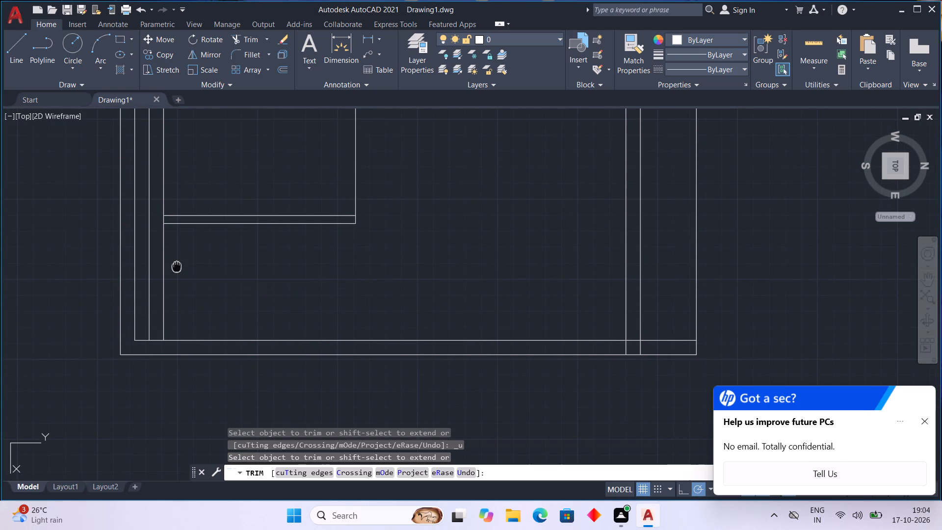
middle_click_drag(177, 266, 158, 334)
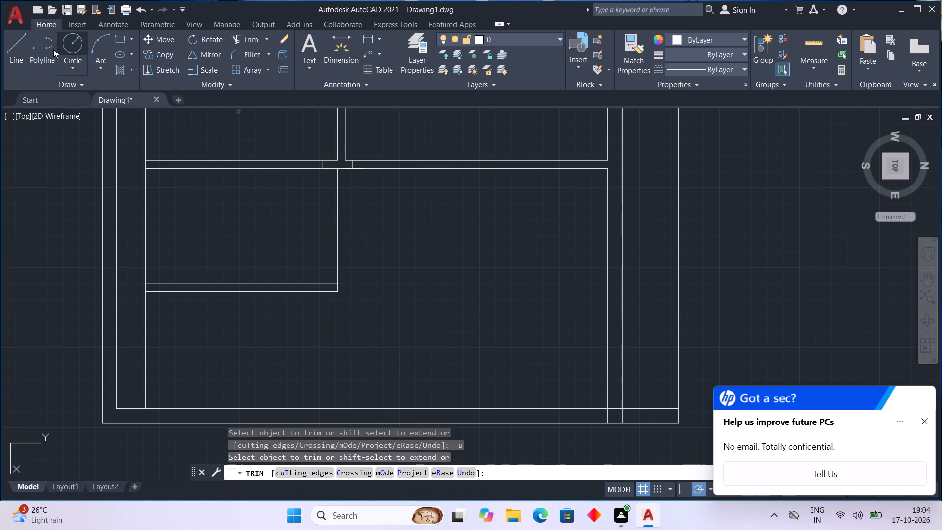
left_click(16, 42)
left_click(147, 296)
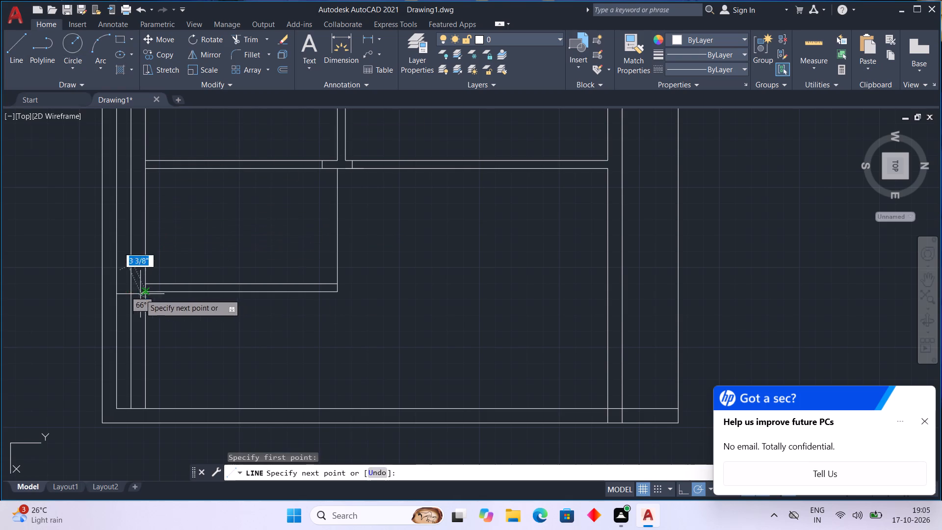
left_click(128, 293)
key("Escape")
Trim the left wall's two innermost lines below the lower-left room's bottom wall.
middle_click_drag(165, 351, 166, 286)
left_click(233, 35)
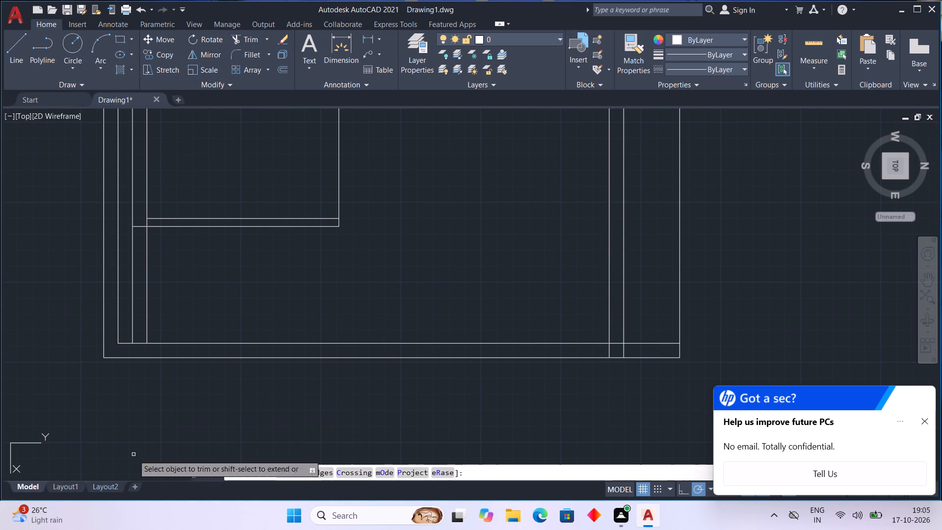
left_click_drag(162, 302, 128, 304)
scroll(199, 299, "down", 2)
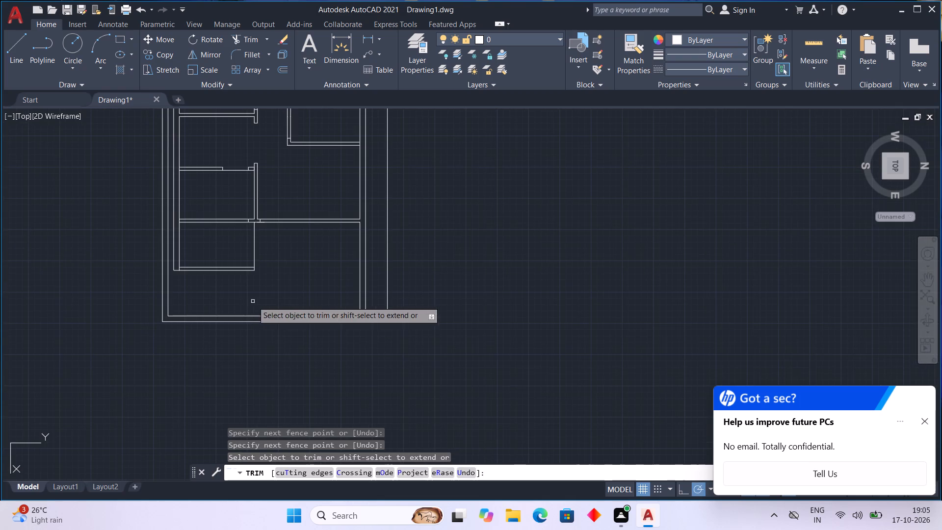
middle_click_drag(254, 301, 232, 398)
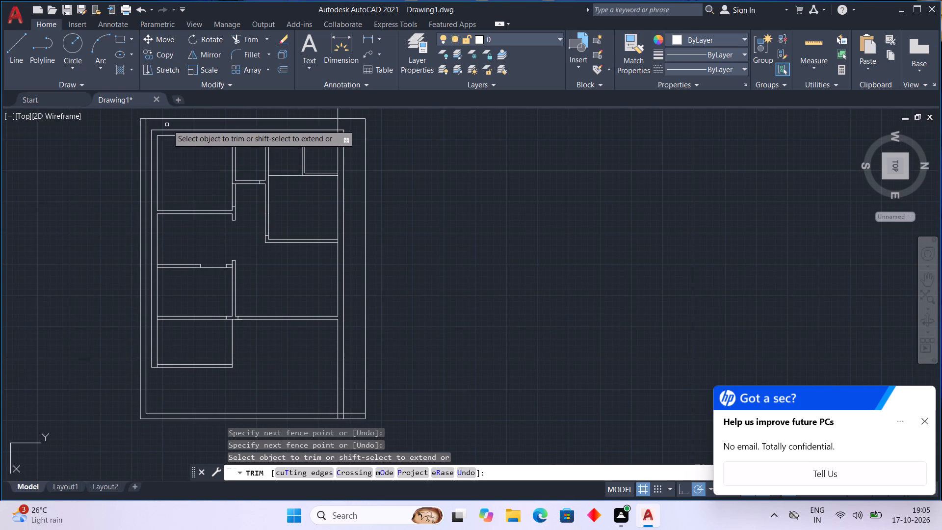
key("Escape")
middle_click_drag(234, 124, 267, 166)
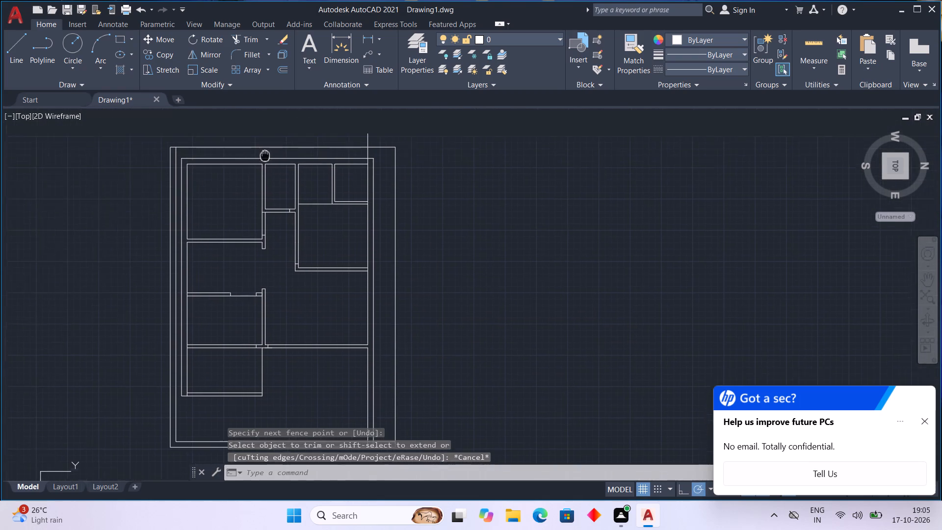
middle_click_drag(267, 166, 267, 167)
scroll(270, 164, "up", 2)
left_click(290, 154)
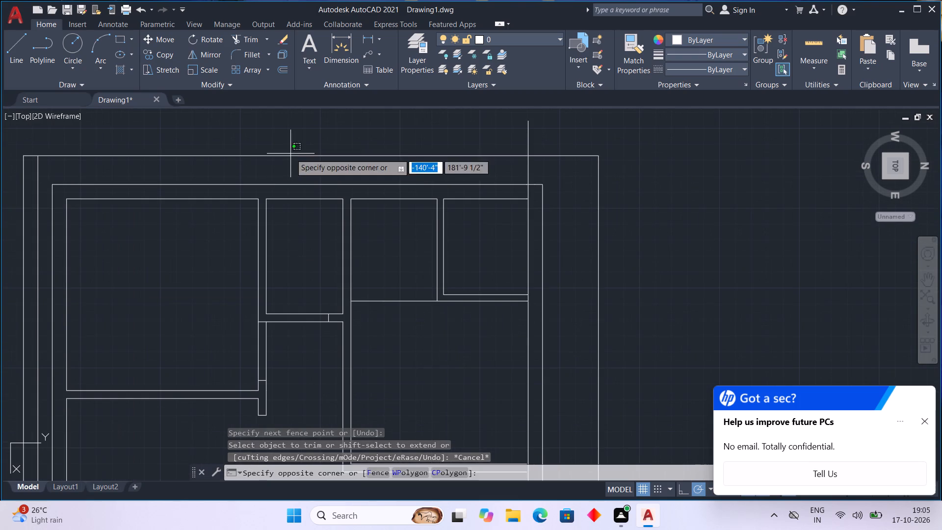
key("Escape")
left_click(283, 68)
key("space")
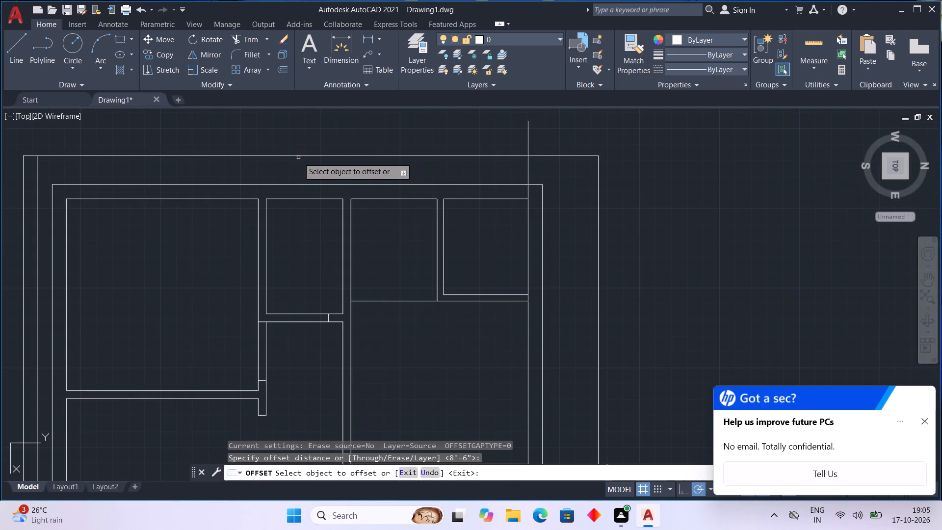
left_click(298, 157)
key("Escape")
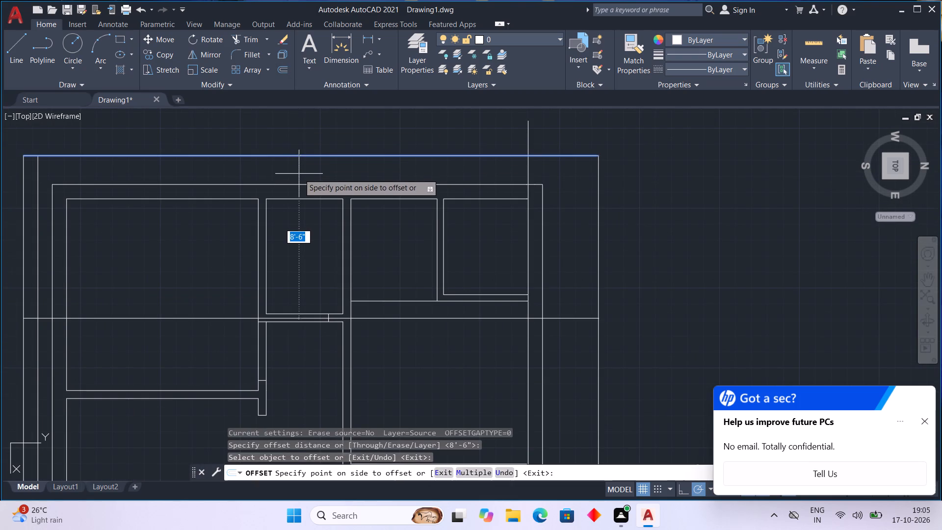
Offset the plan's outermost top boundary line 9 inches inward.
key("Escape")
key("Escape")
key("Escape")
key("Escape")
left_click(282, 65)
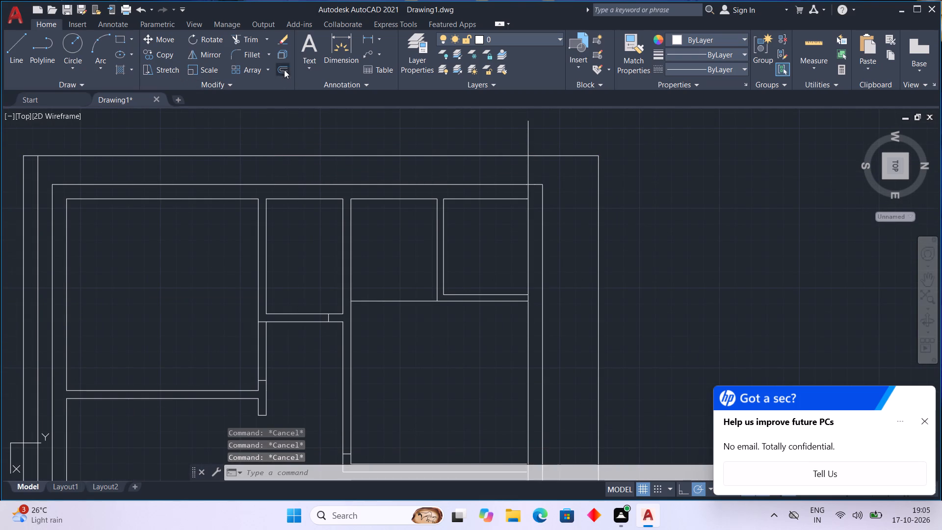
key("space")
left_click(320, 156)
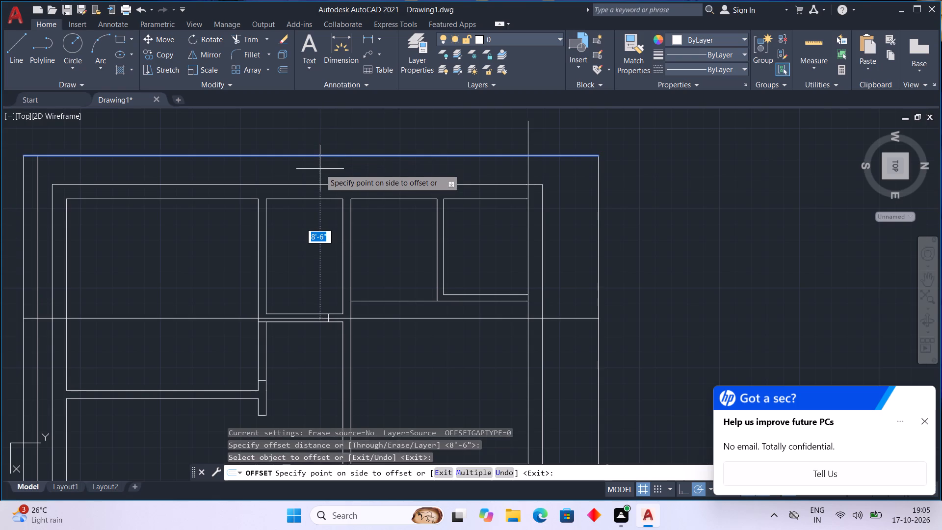
key("8")
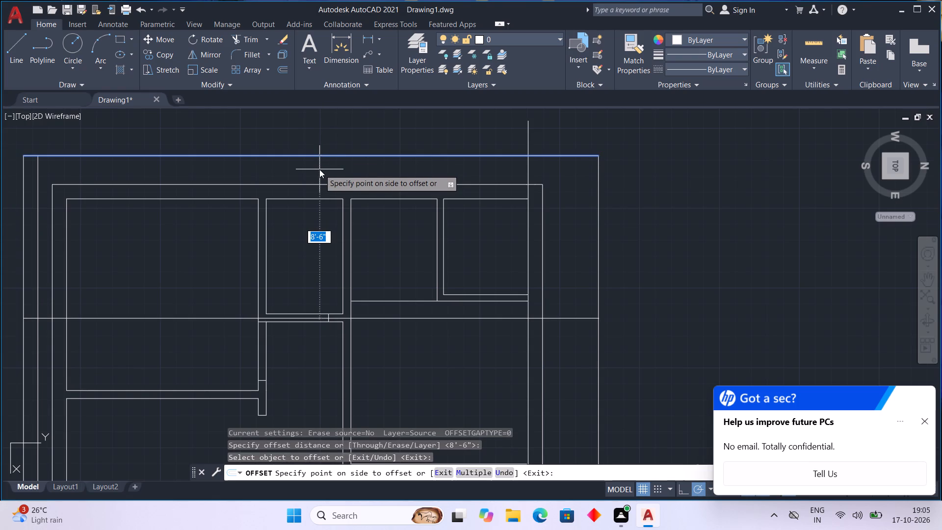
key("BackSpace")
key("9")
key("Return")
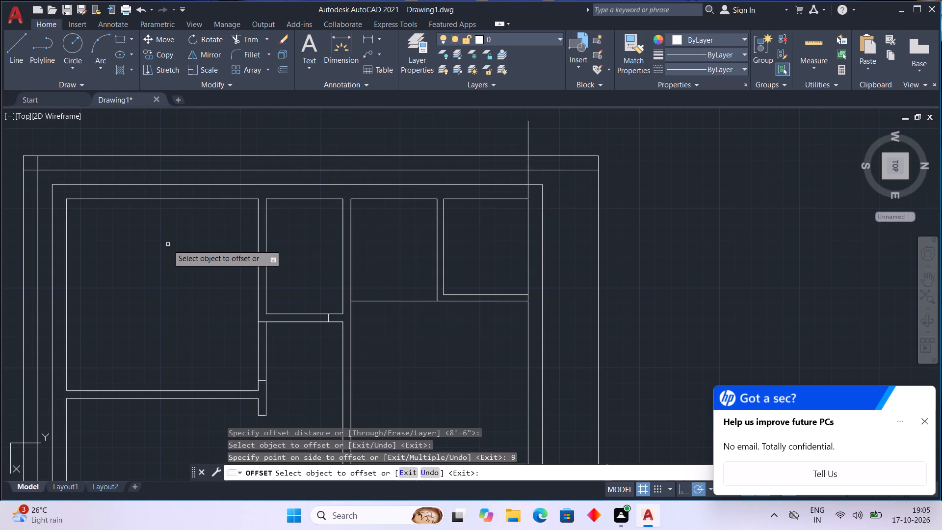
Trim the overlapping ends of the inner boundary lines at the plan's upper-left corner.
left_click(236, 36)
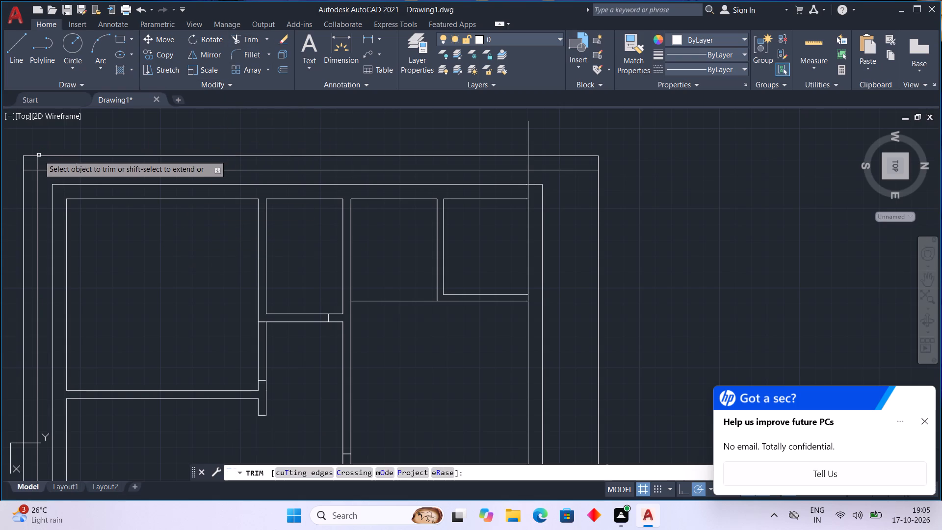
left_click_drag(41, 159, 33, 180)
Look over the whole plan and examine the upper-left corner of the boundary and house walls.
scroll(497, 171, "down", 1)
middle_click_drag(524, 181, 397, 136)
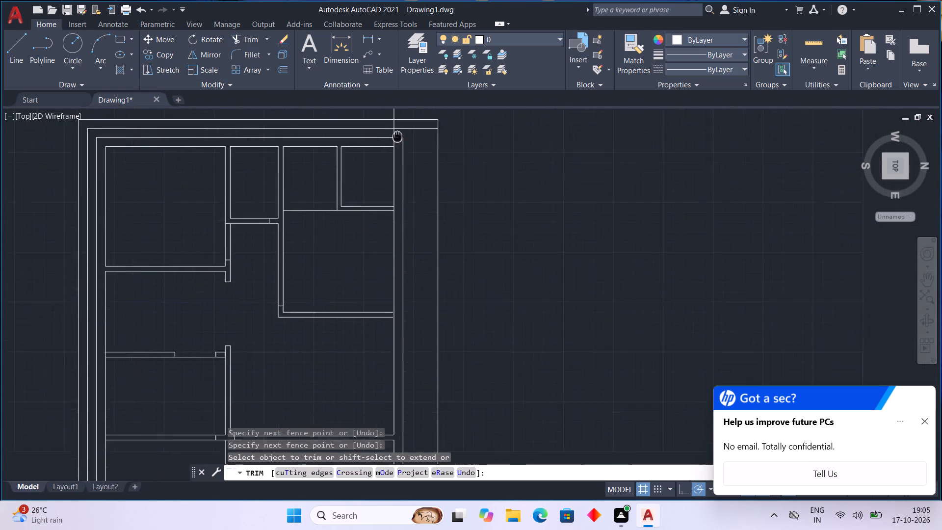
middle_click_drag(397, 136, 378, 117)
scroll(92, 244, "down", 1)
middle_click_drag(85, 256, 193, 208)
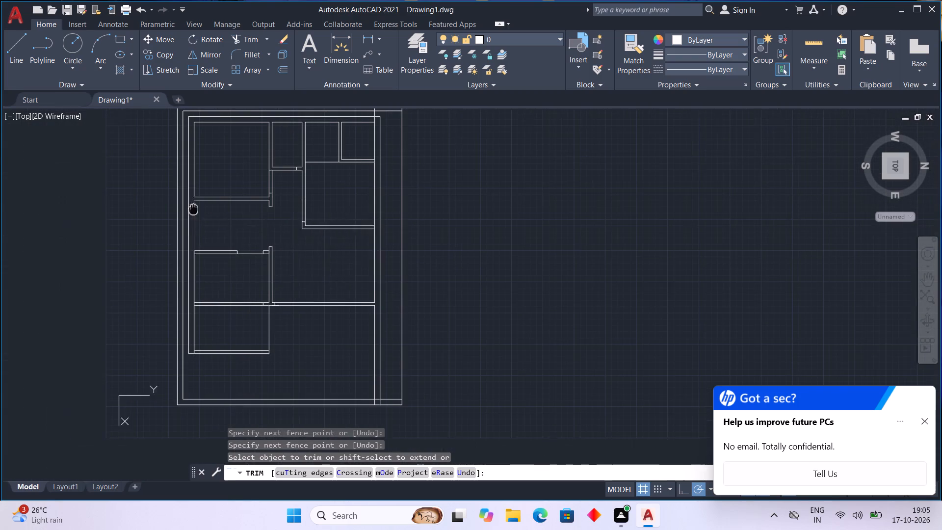
middle_click_drag(193, 208, 194, 208)
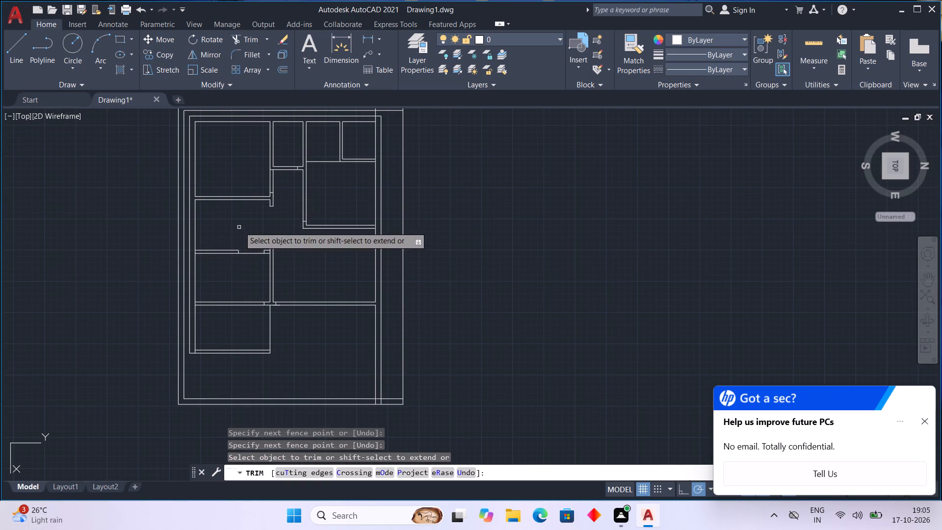
middle_click_drag(240, 204, 236, 336)
scroll(167, 230, "up", 3)
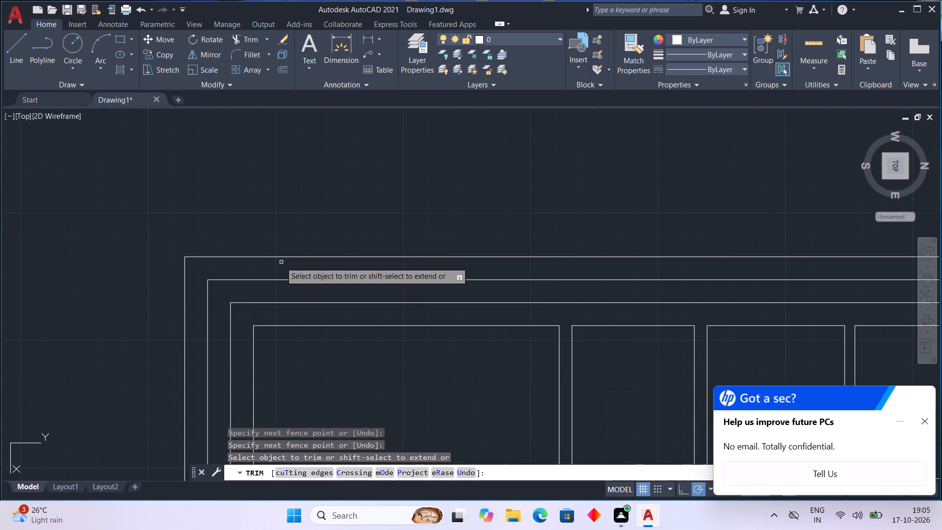
scroll(281, 262, "up", 1)
middle_click_drag(281, 259, 270, 104)
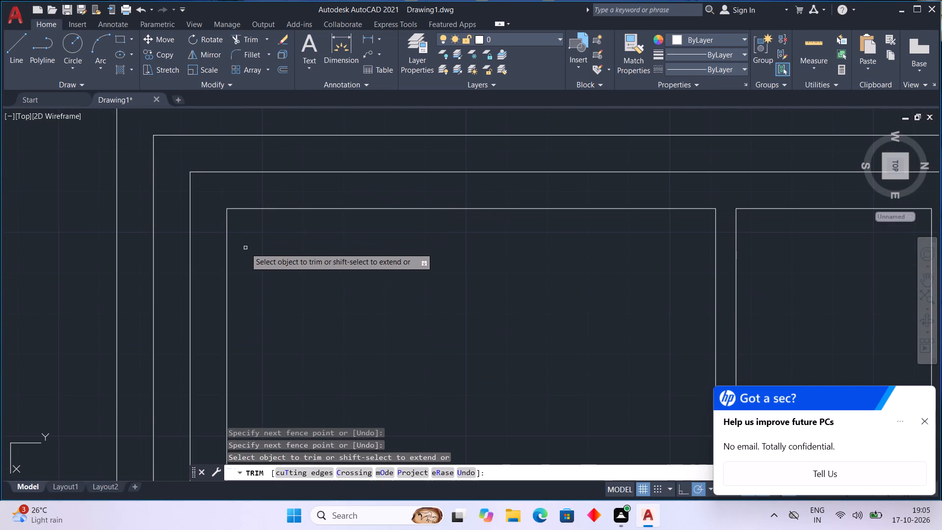
scroll(245, 248, "down", 2)
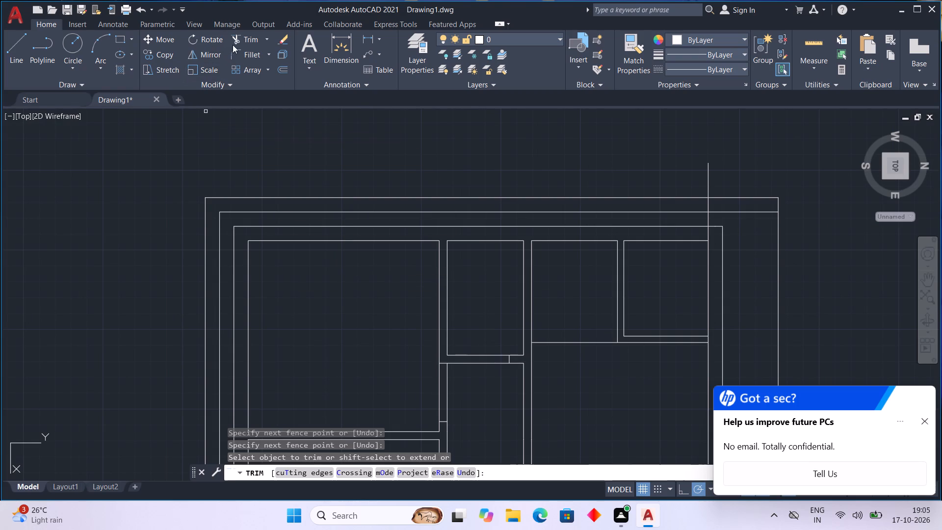
Measure the distance from the house wall's upper-left outer corner to the outermost left boundary line.
left_click(339, 39)
left_click(339, 39)
scroll(222, 225, "up", 1)
left_click(239, 228)
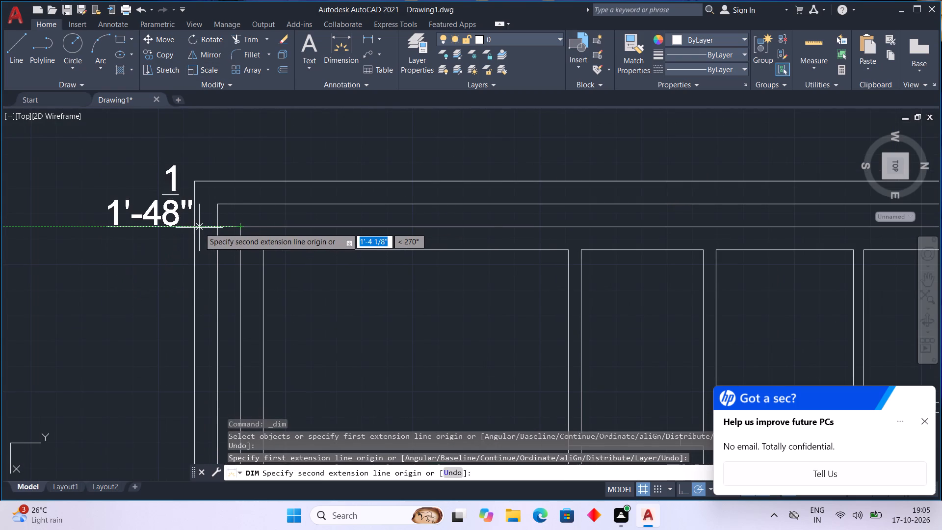
left_click(194, 228)
key("Escape")
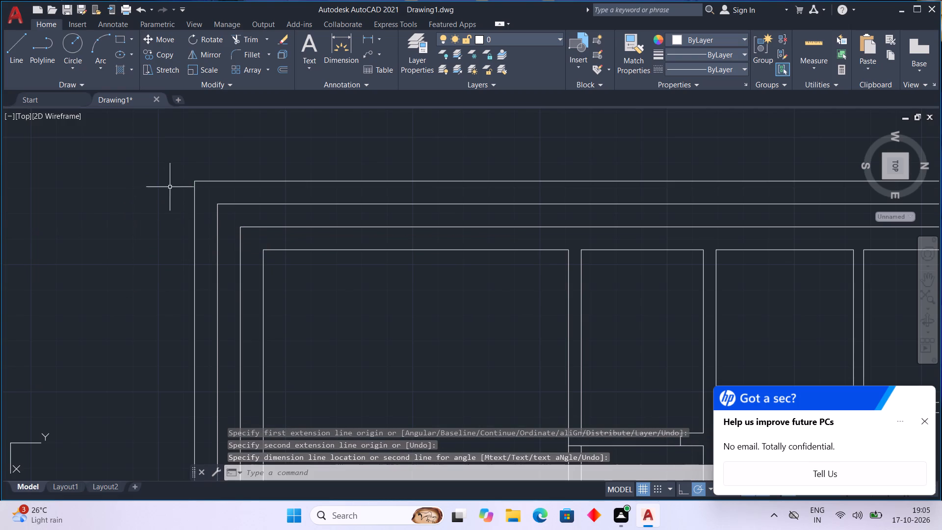
Examine the room walls and the boundary along the plan's right side for missing lines.
scroll(176, 206, "down", 1)
middle_click_drag(212, 291, 208, 197)
scroll(268, 248, "down", 1)
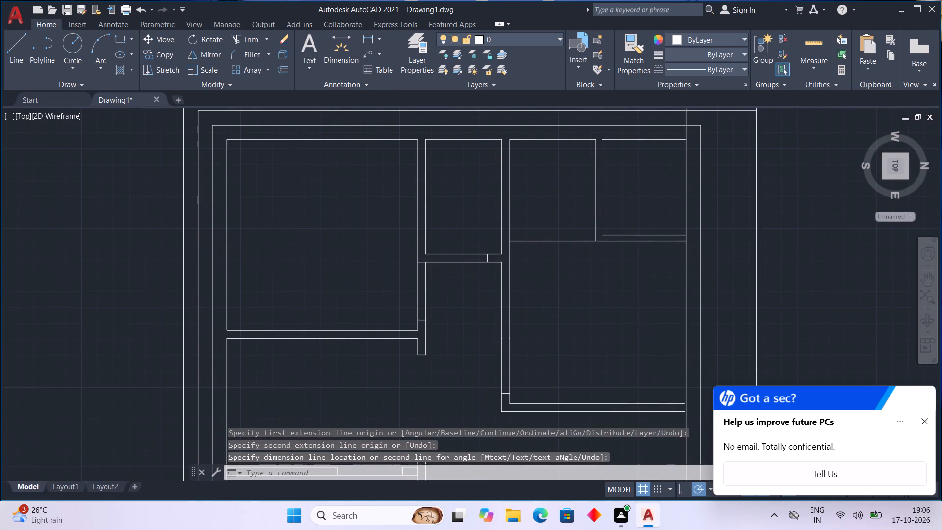
middle_click_drag(280, 252, 223, 160)
scroll(237, 277, "down", 2)
middle_click_drag(247, 286, 191, 255)
scroll(214, 285, "up", 1)
middle_click_drag(307, 296, 248, 384)
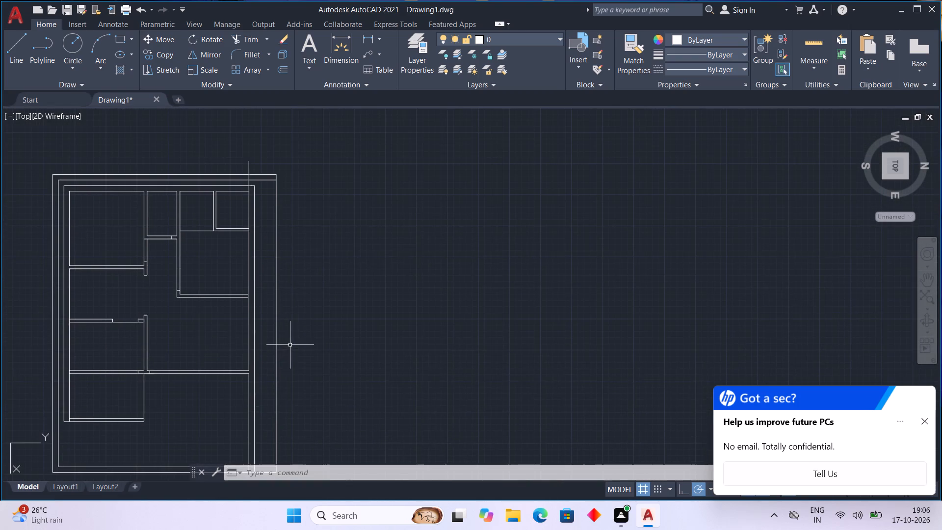
middle_click_drag(290, 345, 300, 296)
scroll(271, 275, "up", 1)
middle_click_drag(271, 275, 314, 287)
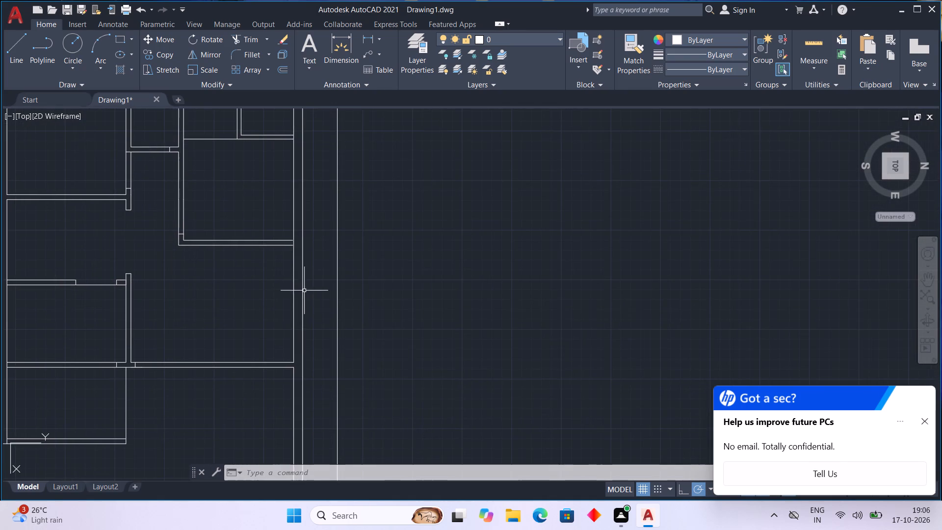
scroll(304, 291, "down", 2)
middle_click_drag(254, 281, 282, 282)
scroll(287, 289, "up", 1)
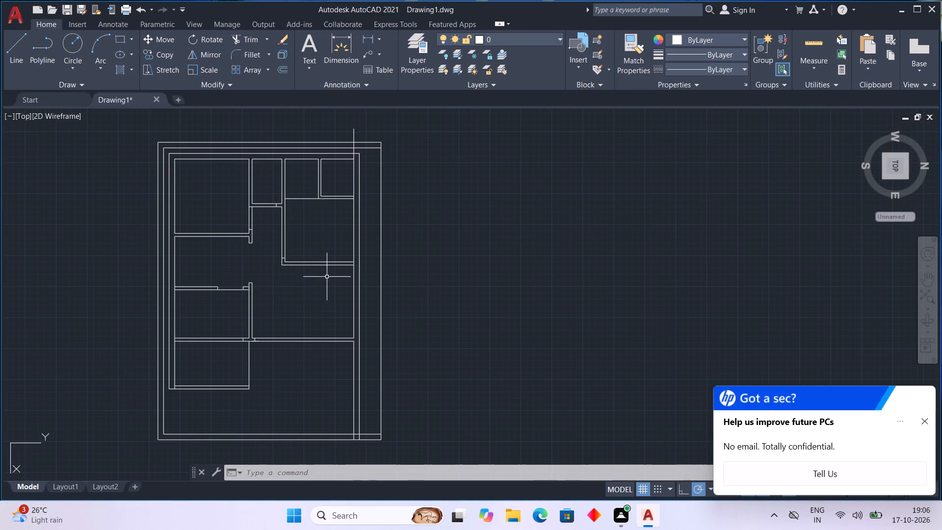
middle_click_drag(327, 276, 296, 283)
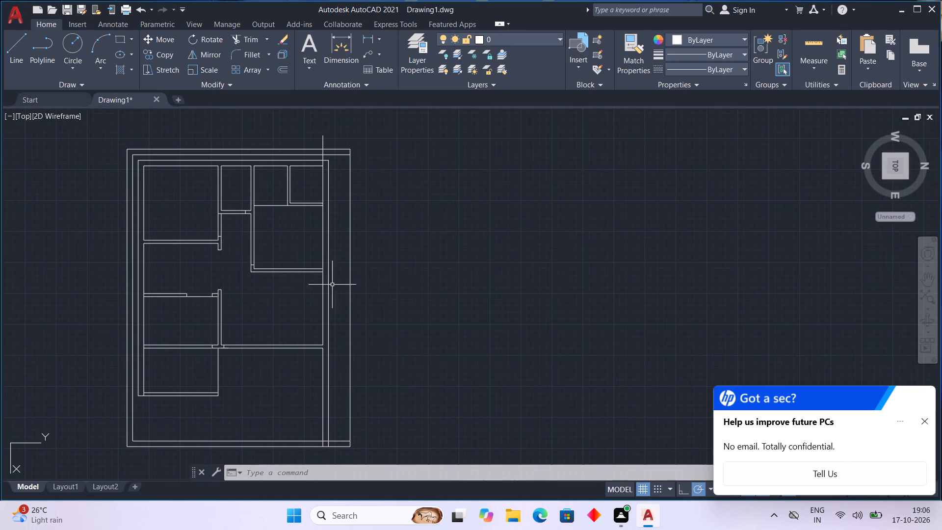
Offset the plan's outermost right boundary line 9 inches inward.
left_click(350, 280)
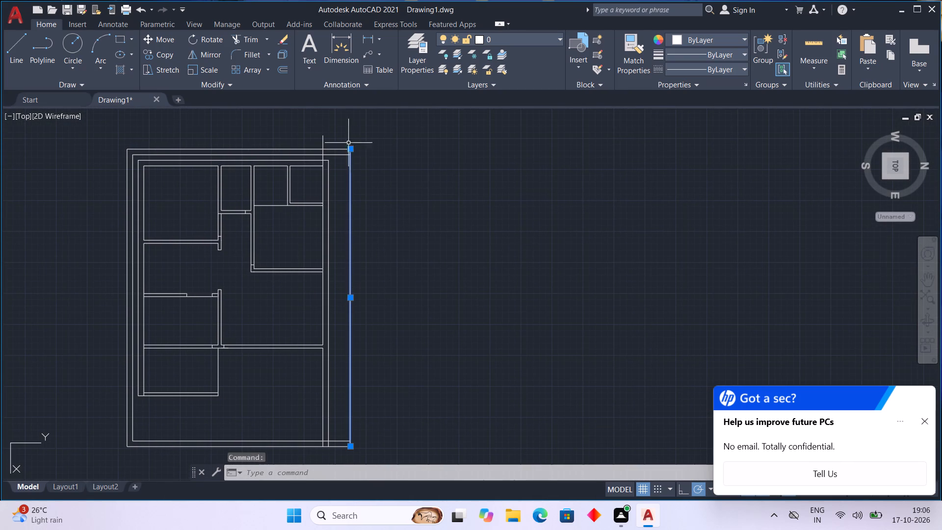
key("Escape")
left_click(281, 70)
key("space")
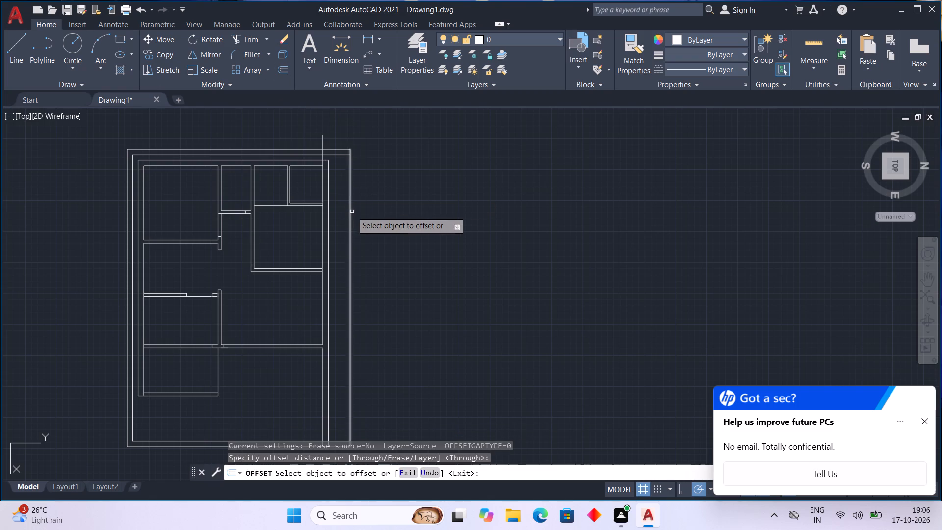
left_click(350, 217)
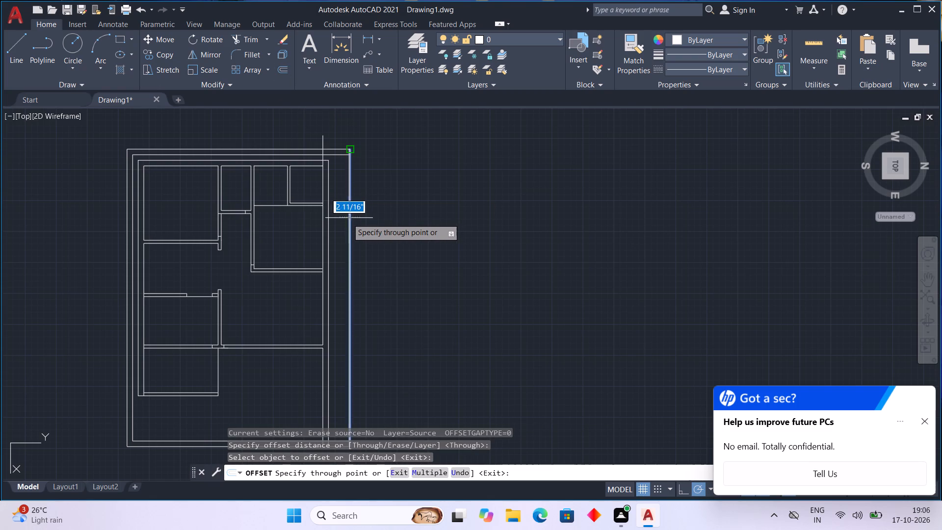
key("9")
key("Return")
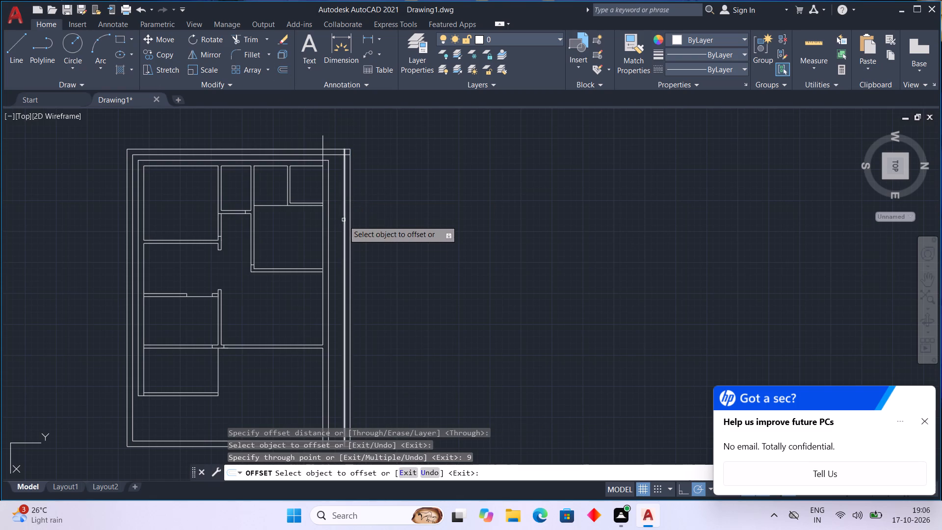
Trim the overlapping ends of the inner boundary lines at the plan's upper-right corner.
middle_click_drag(325, 281, 327, 244)
middle_click_drag(328, 241, 310, 335)
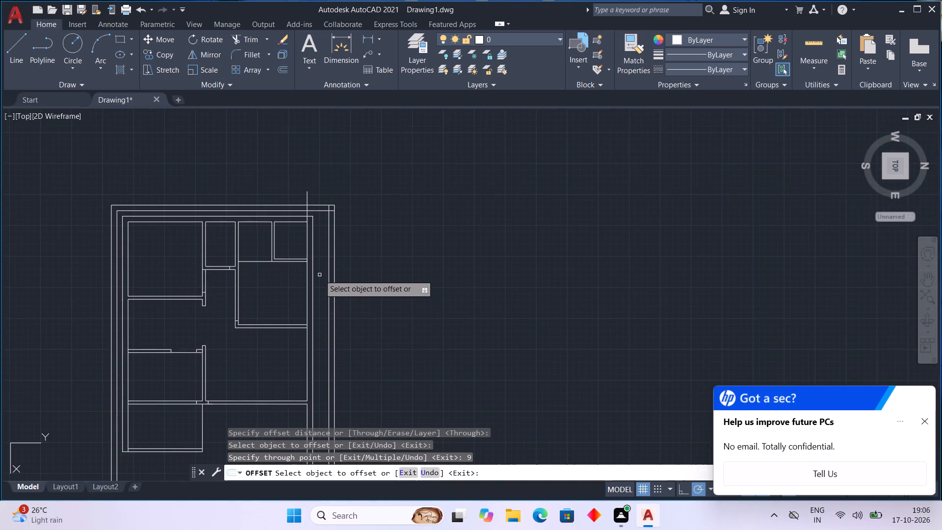
scroll(319, 275, "up", 3)
middle_click_drag(325, 232, 286, 398)
scroll(292, 312, "down", 1)
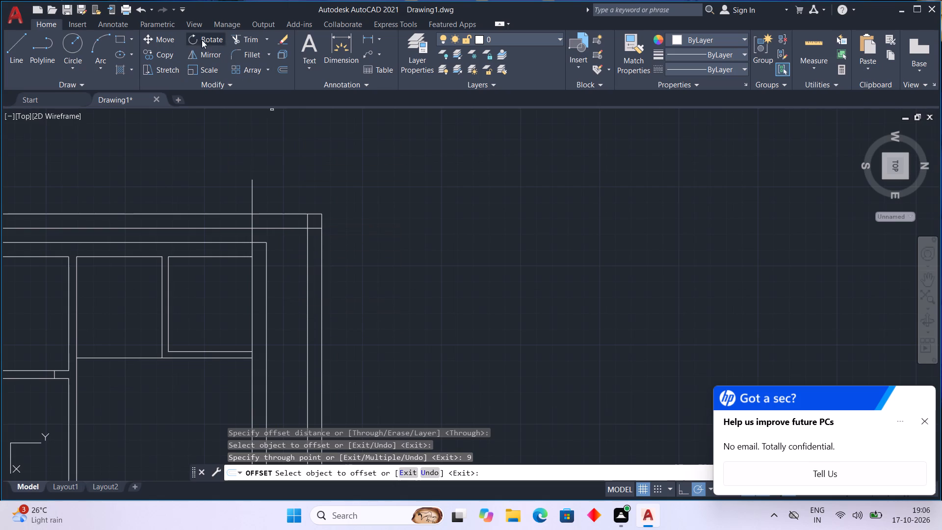
left_click(238, 38)
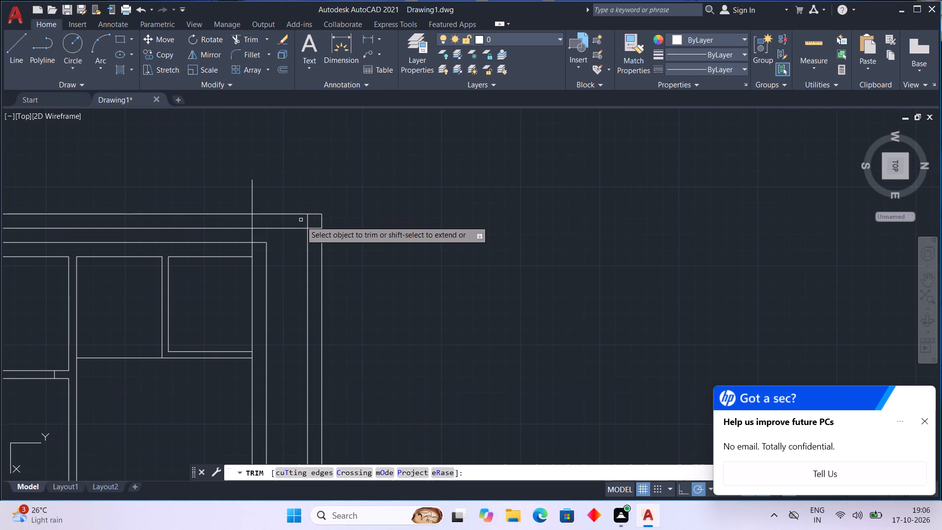
left_click_drag(300, 223, 316, 240)
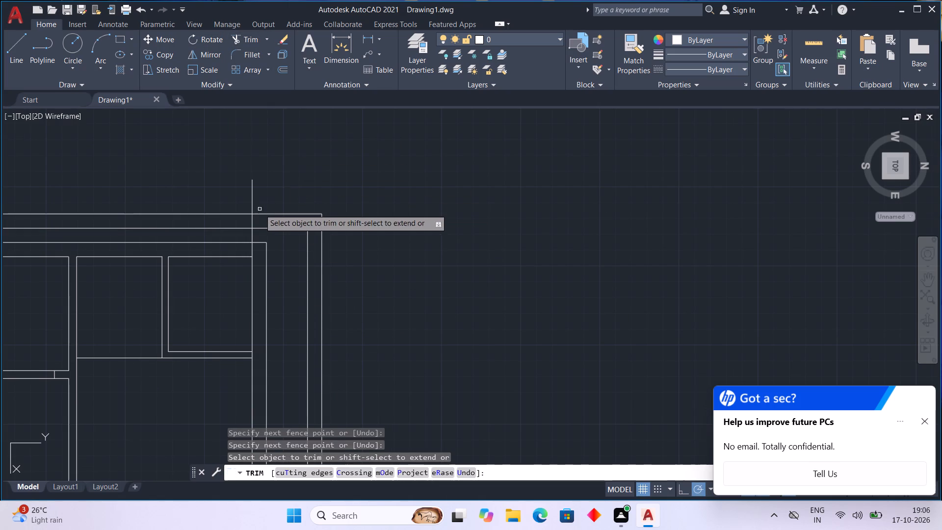
Trim the right house wall's inner line where it projects above the house's top wall and across the boundary lines.
left_click_drag(260, 189, 245, 189)
left_click_drag(262, 220, 249, 224)
middle_click_drag(298, 290, 296, 249)
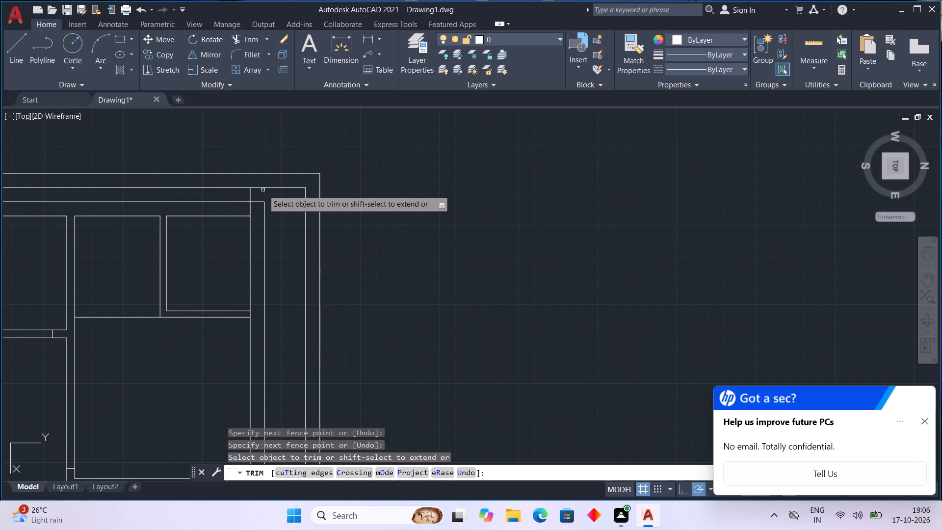
left_click_drag(263, 190, 242, 192)
Trim the three inner vertical lines and the inner bottom boundary line where they overrun near the plan's lower-right corner.
scroll(265, 210, "down", 1)
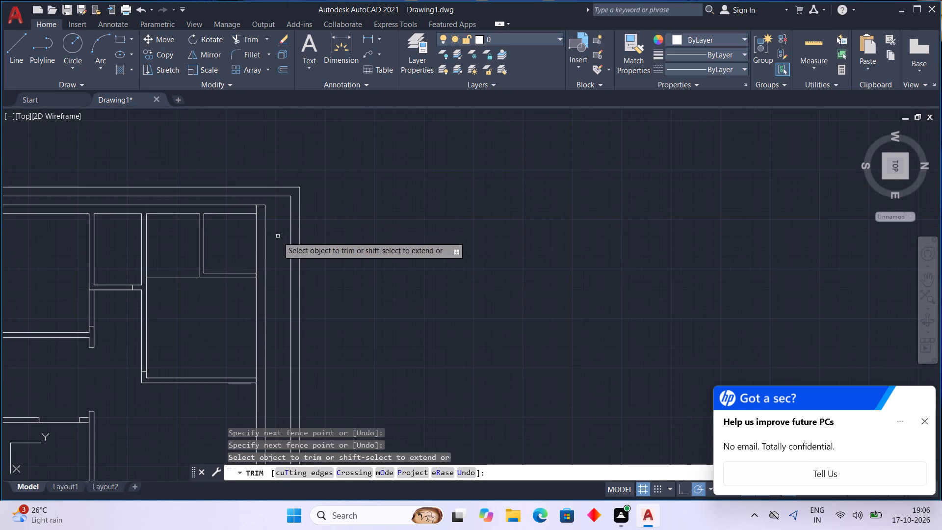
scroll(278, 238, "down", 1)
middle_click_drag(278, 238, 296, 101)
scroll(310, 377, "up", 3)
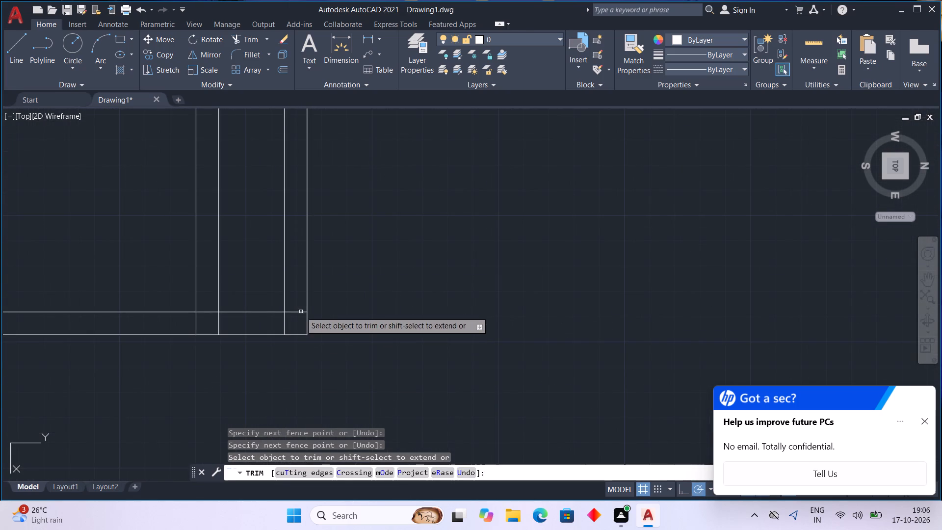
left_click_drag(295, 295, 185, 323)
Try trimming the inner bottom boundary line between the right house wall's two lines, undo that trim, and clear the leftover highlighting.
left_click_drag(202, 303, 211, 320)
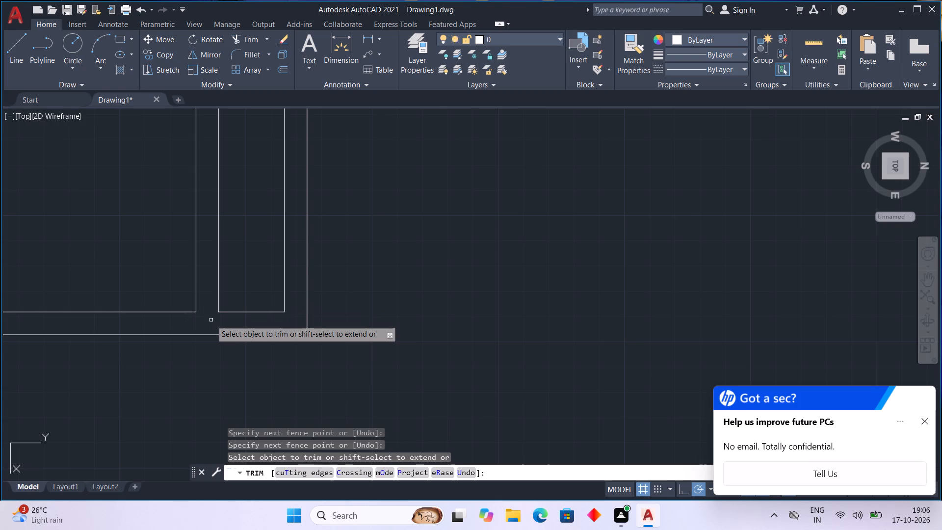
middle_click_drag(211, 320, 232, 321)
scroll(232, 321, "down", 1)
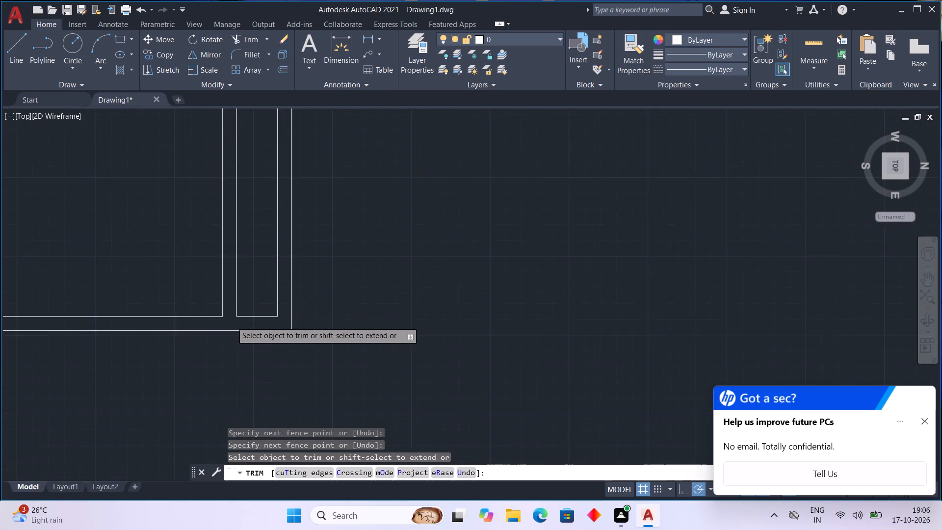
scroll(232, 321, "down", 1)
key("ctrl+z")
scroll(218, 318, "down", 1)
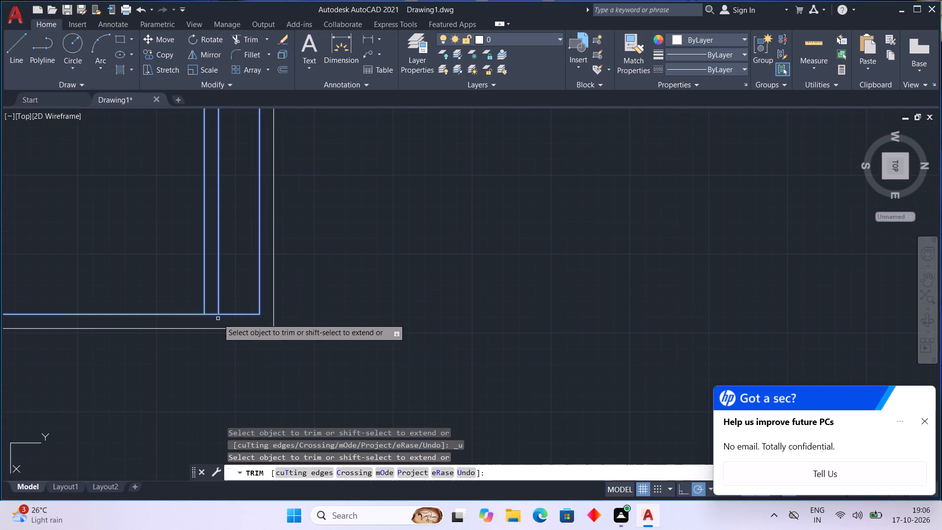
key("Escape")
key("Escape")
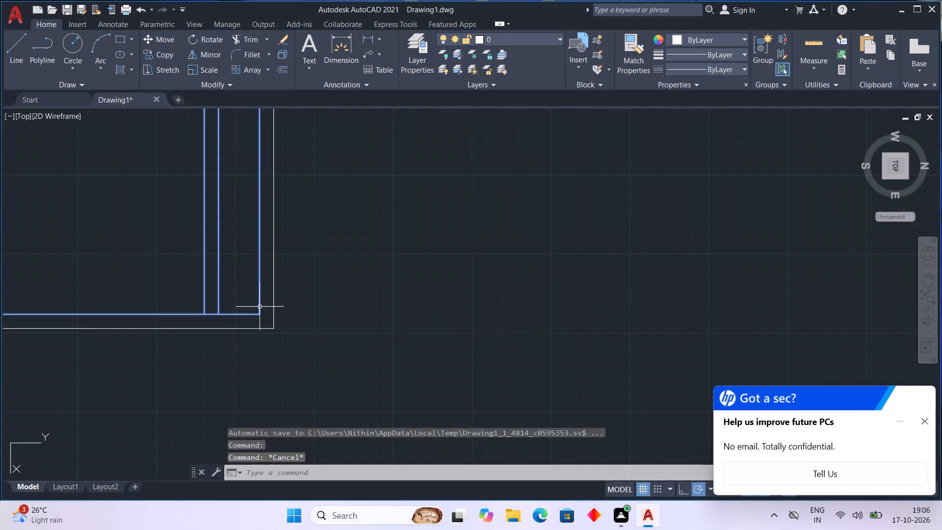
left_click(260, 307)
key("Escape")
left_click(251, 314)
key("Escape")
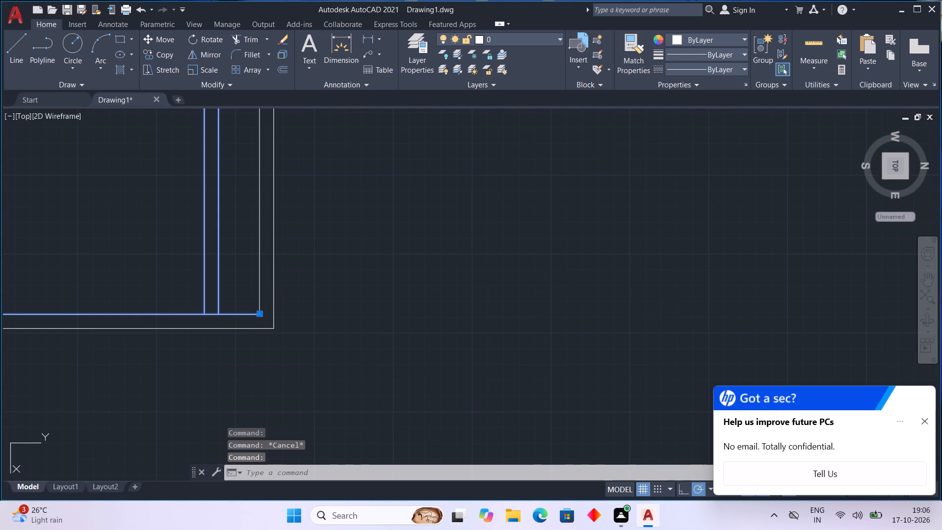
Clear the leftover highlighting from the right house wall's two lines and the inner bottom boundary line.
left_click(207, 298)
key("Escape")
left_click(225, 297)
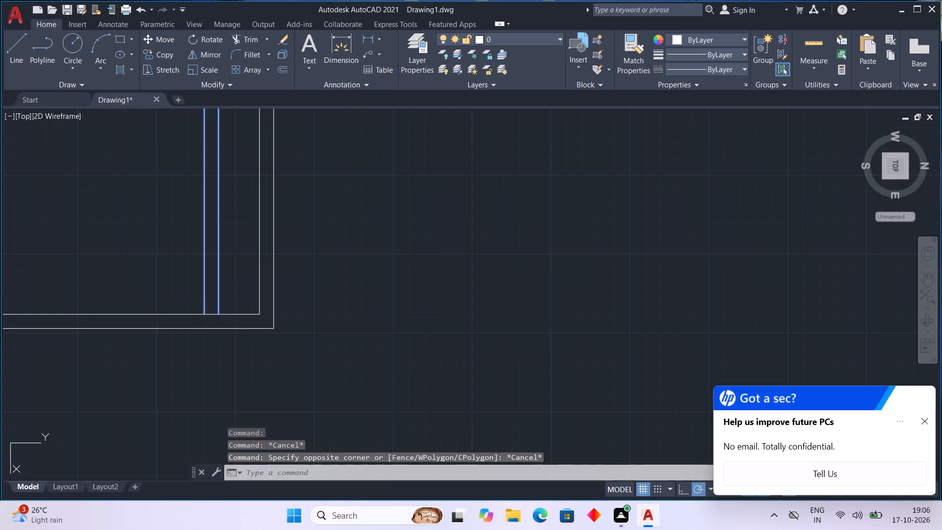
key("Escape")
left_click(218, 297)
key("Escape")
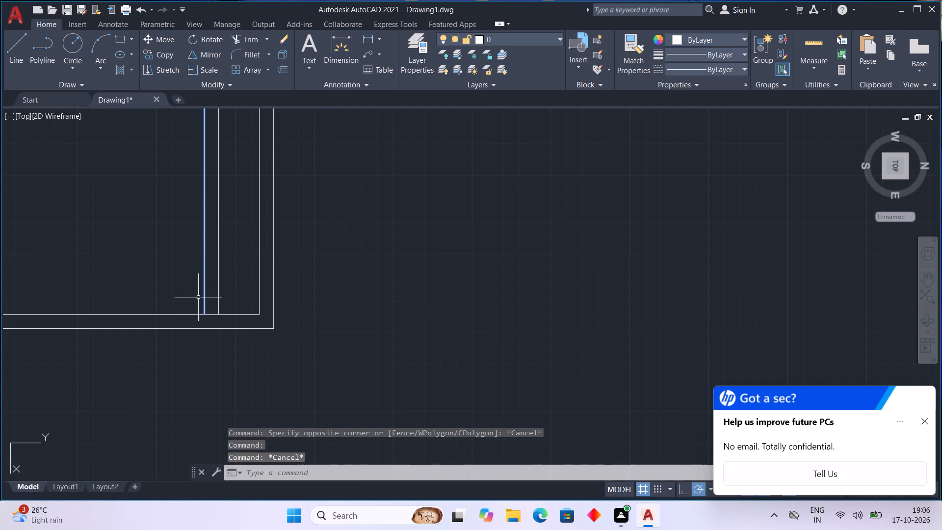
left_click(204, 297)
key("Escape")
Draw a horizontal line from the bottom-left room's lower-right corner across to the right house wall's outer line.
scroll(214, 295, "down", 3)
middle_click_drag(214, 294, 337, 331)
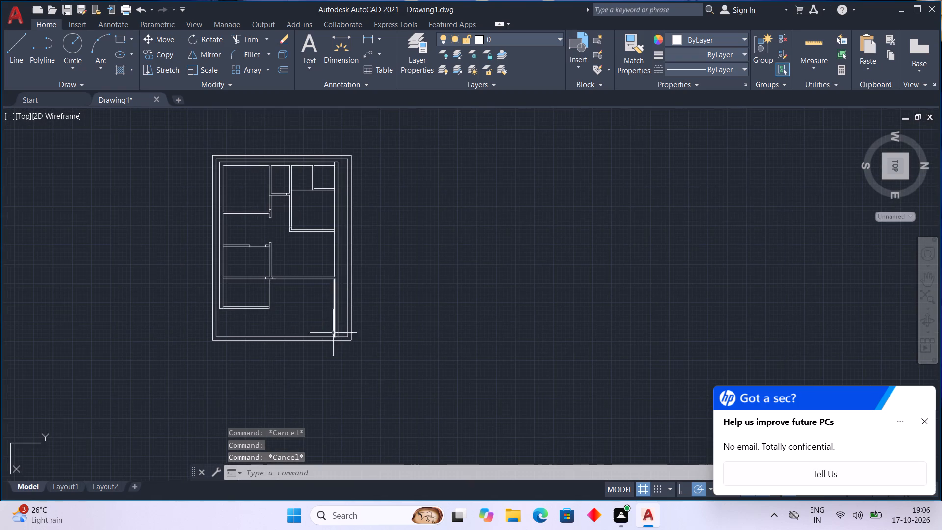
scroll(328, 323, "up", 1)
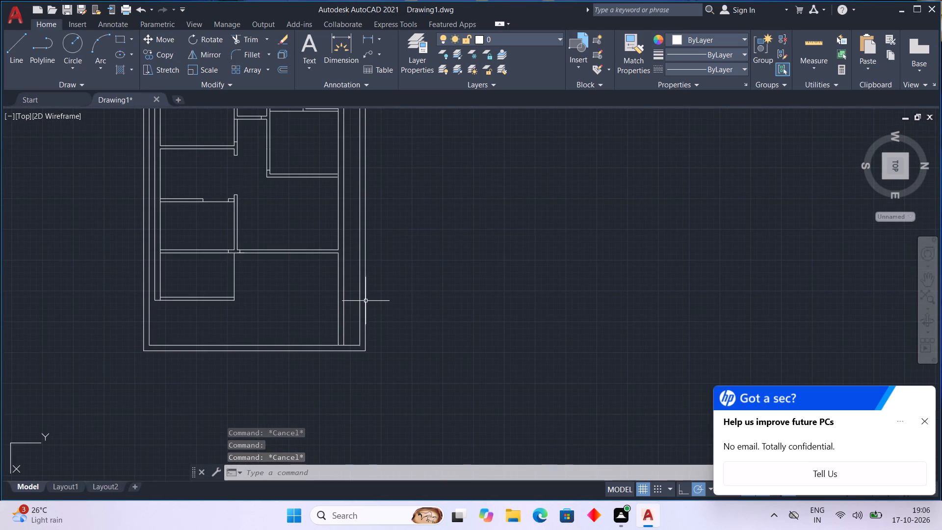
middle_click_drag(350, 296, 335, 321)
scroll(325, 311, "up", 1)
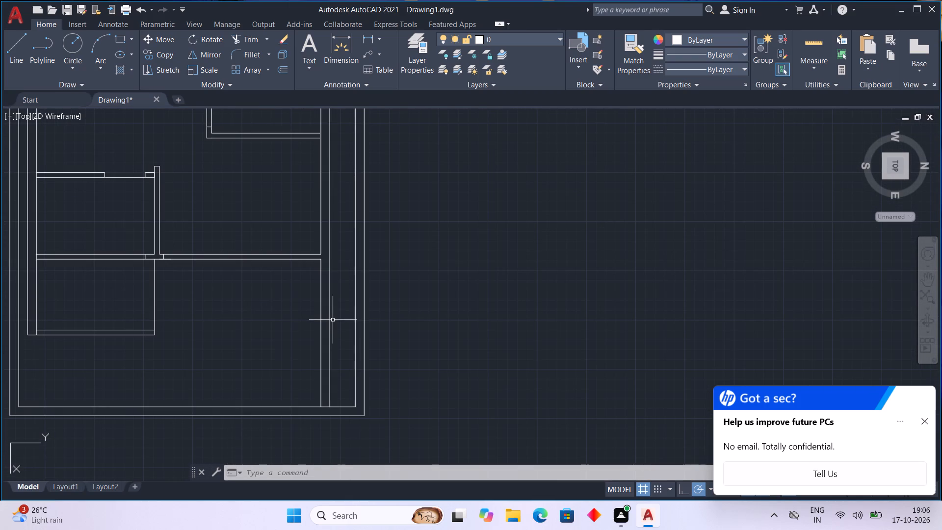
scroll(329, 344, "up", 1)
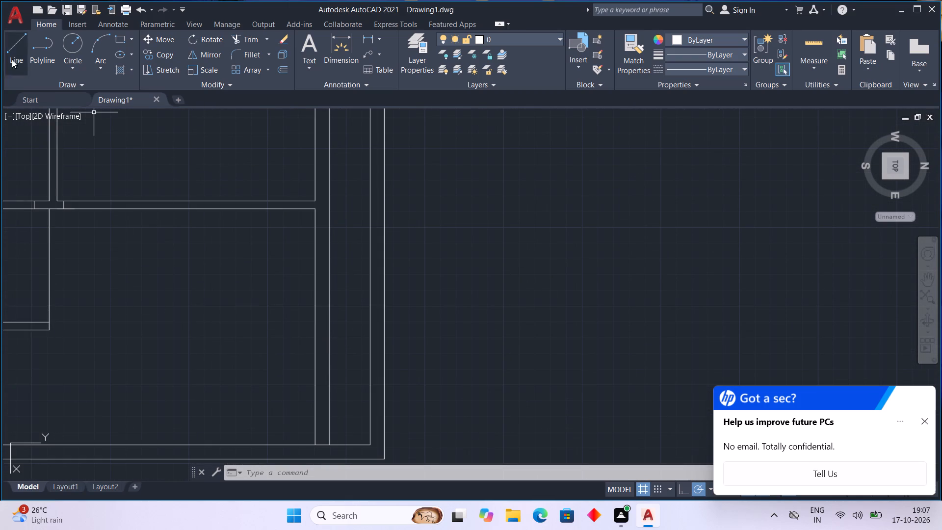
left_click(18, 50)
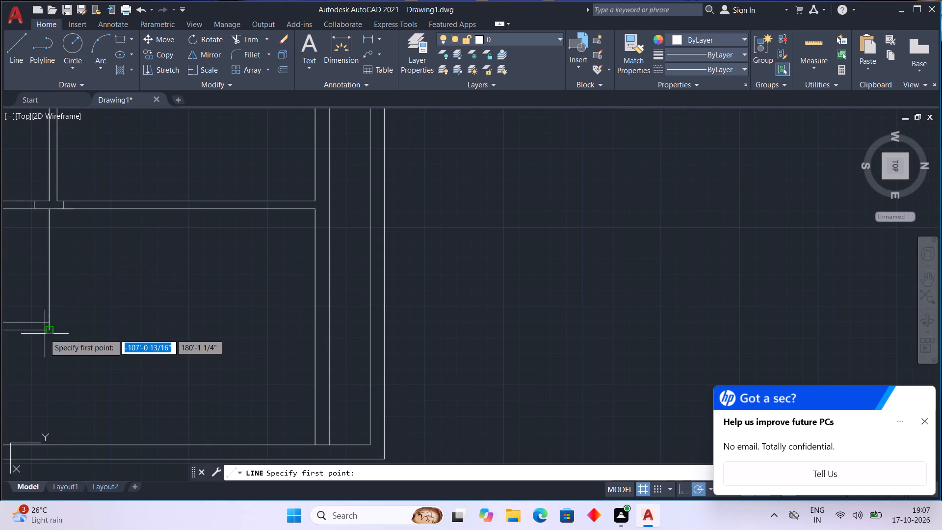
left_click(49, 333)
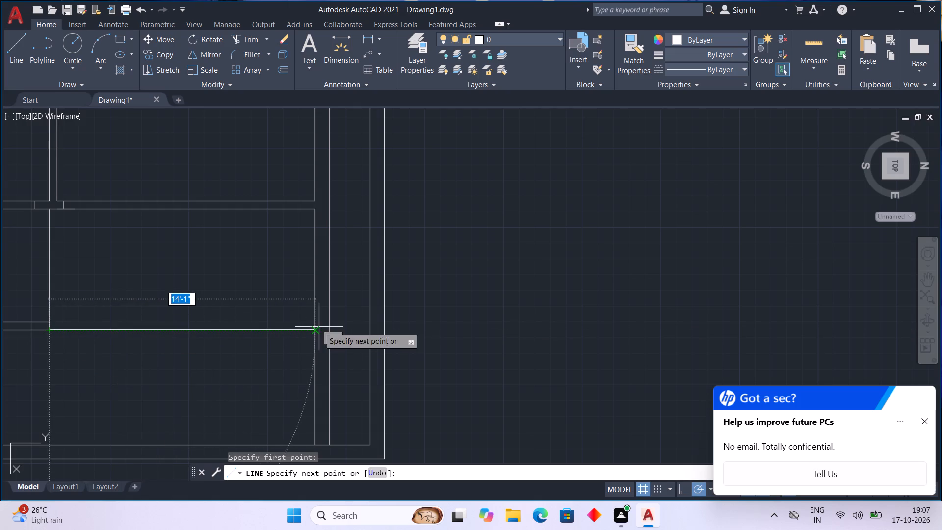
left_click(329, 331)
key("Escape")
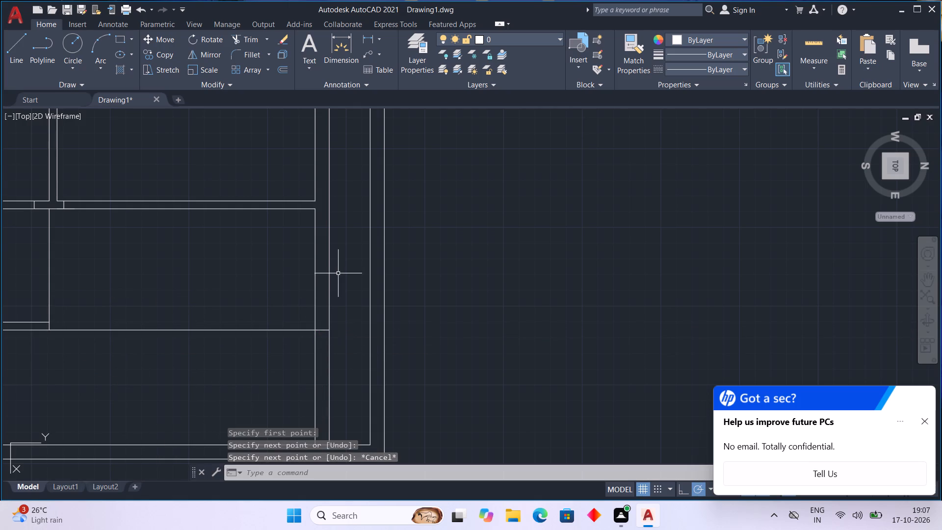
Trim both right house wall lines below the new bottom line, and the wall's inner line alongside the lower-right space.
middle_click(338, 273)
left_click(235, 37)
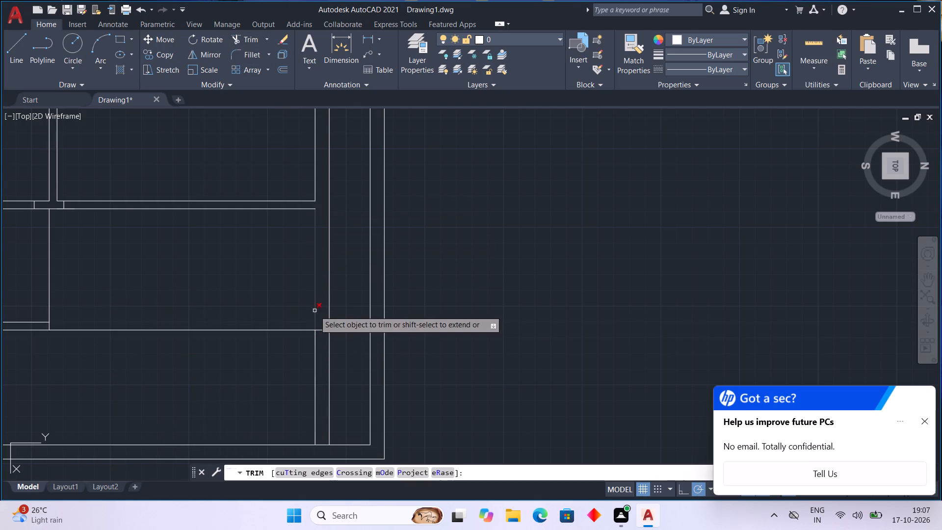
left_click_drag(346, 345, 300, 366)
middle_click_drag(308, 357, 322, 332)
middle_click_drag(339, 328, 327, 344)
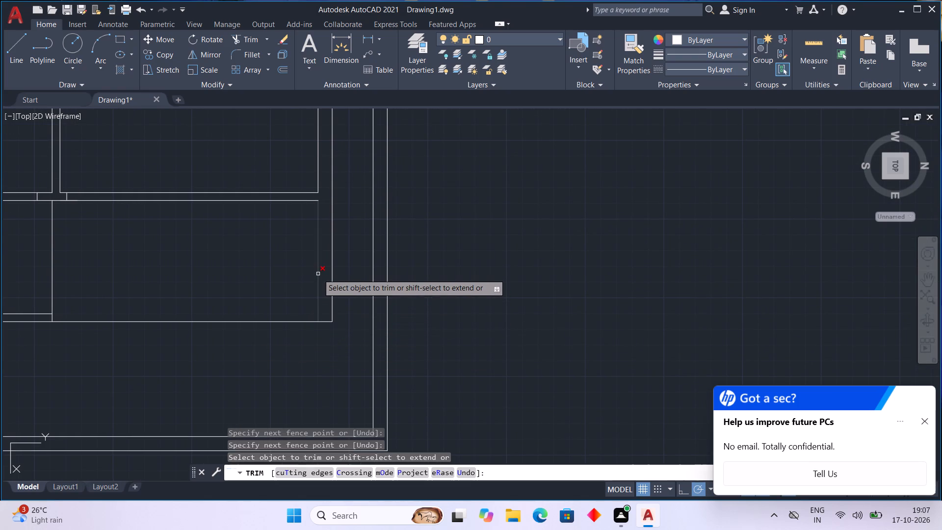
left_click(318, 274)
Draw a 9-inch line extending the lower-right space's upper edge to the right house wall's outer line.
middle_click_drag(318, 274, 290, 369)
middle_click_drag(293, 335, 240, 411)
left_click(20, 51)
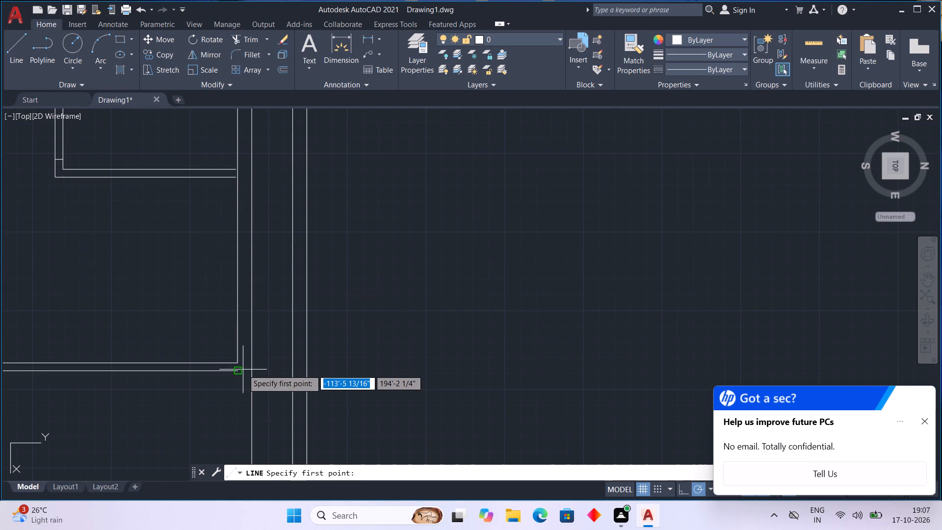
left_click(236, 369)
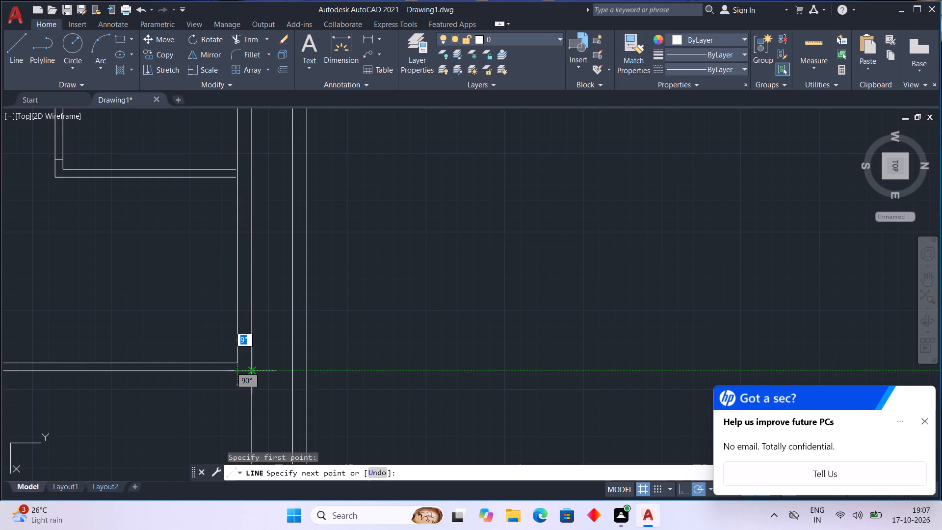
left_click(253, 370)
key("Escape")
Examine the wall junctions around the two lower rooms for remaining overlapping lines.
scroll(158, 397, "down", 1)
middle_click_drag(164, 385, 281, 293)
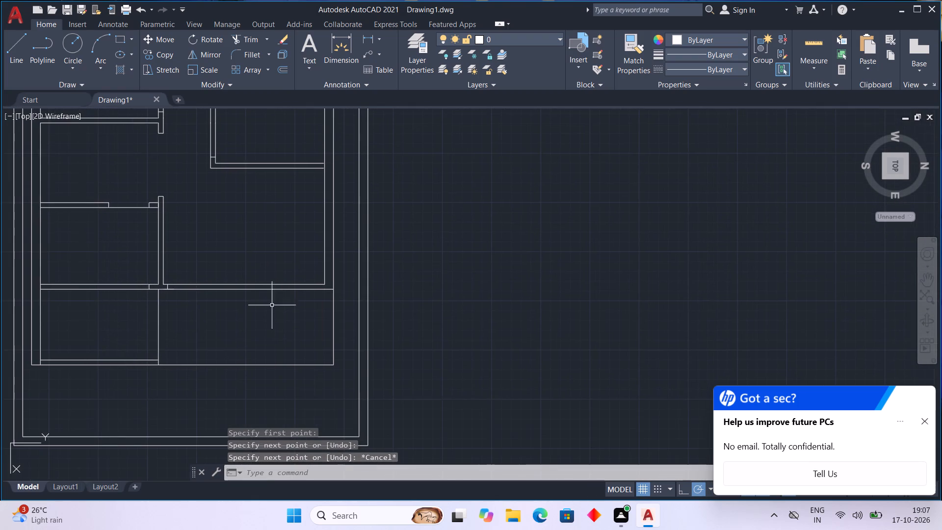
middle_click_drag(223, 336, 359, 303)
middle_click_drag(314, 313, 311, 286)
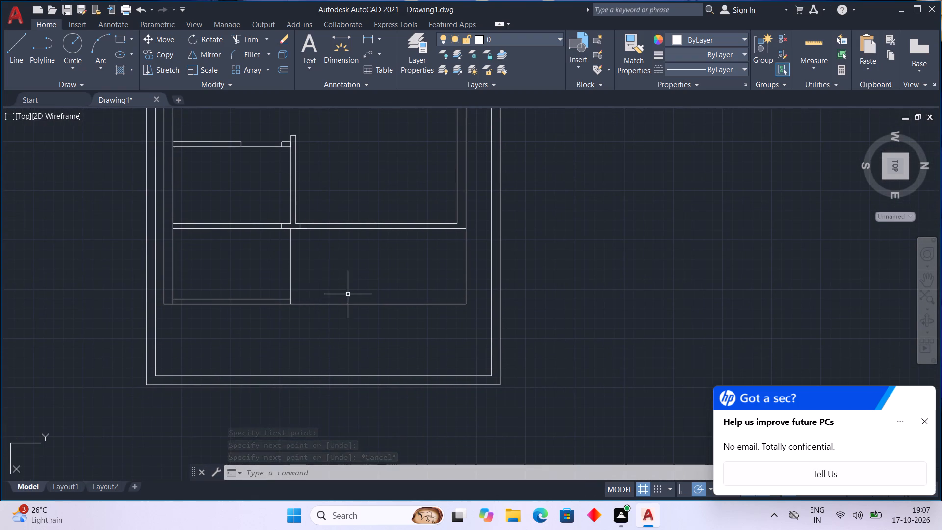
middle_click_drag(321, 265, 319, 299)
scroll(300, 300, "up", 1)
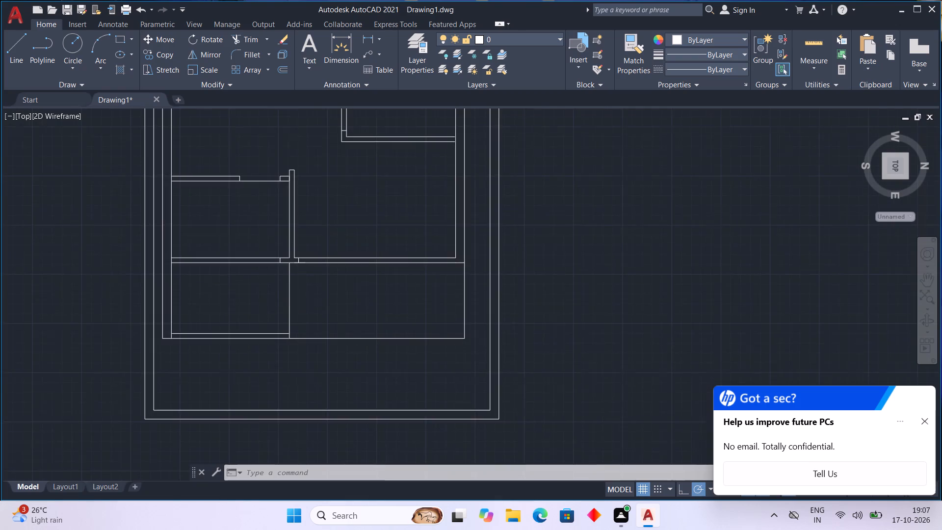
middle_click_drag(311, 296, 328, 363)
scroll(337, 357, "down", 1)
middle_click_drag(357, 338, 341, 356)
middle_click_drag(243, 397, 285, 282)
scroll(284, 282, "up", 2)
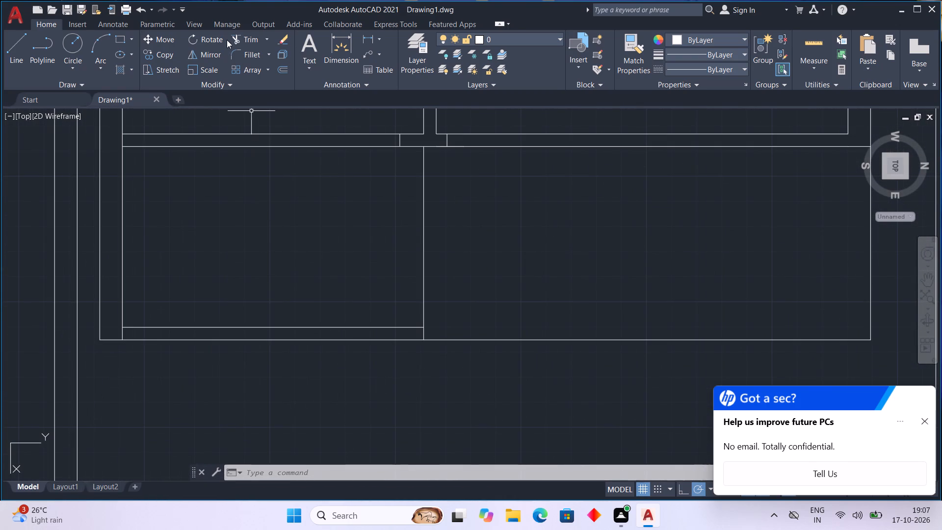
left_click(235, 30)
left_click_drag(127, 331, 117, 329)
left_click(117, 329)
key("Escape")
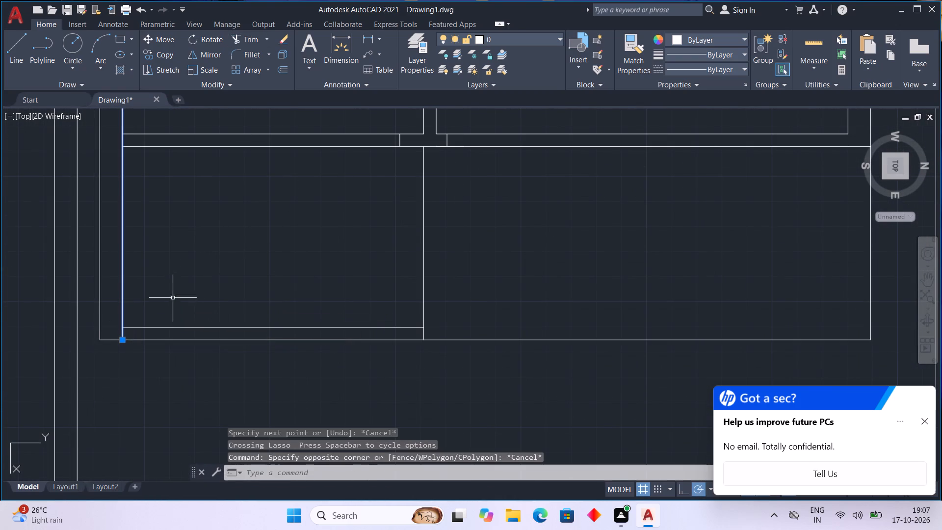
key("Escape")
Trim the left house wall's inner line where it crosses the bottom wall at the house's lower-left corner.
left_click(234, 34)
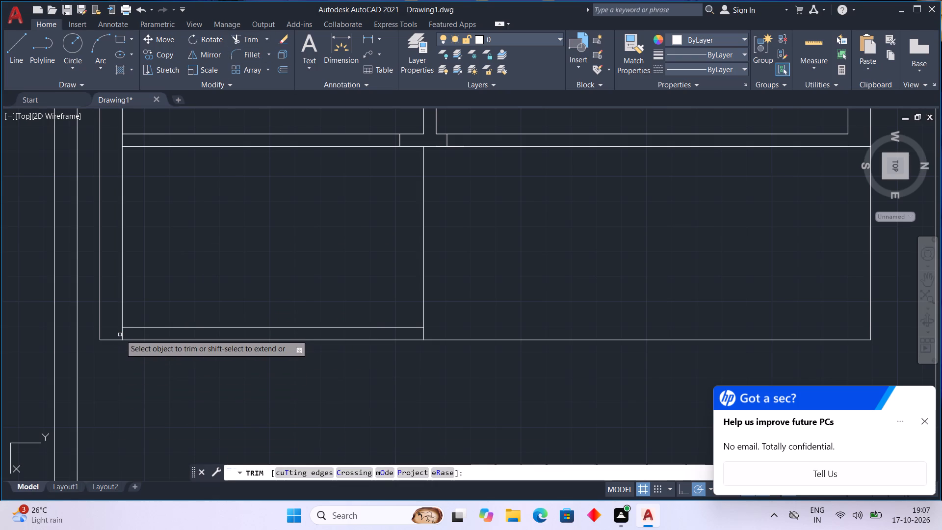
left_click_drag(121, 335, 126, 335)
middle_click_drag(398, 391, 293, 387)
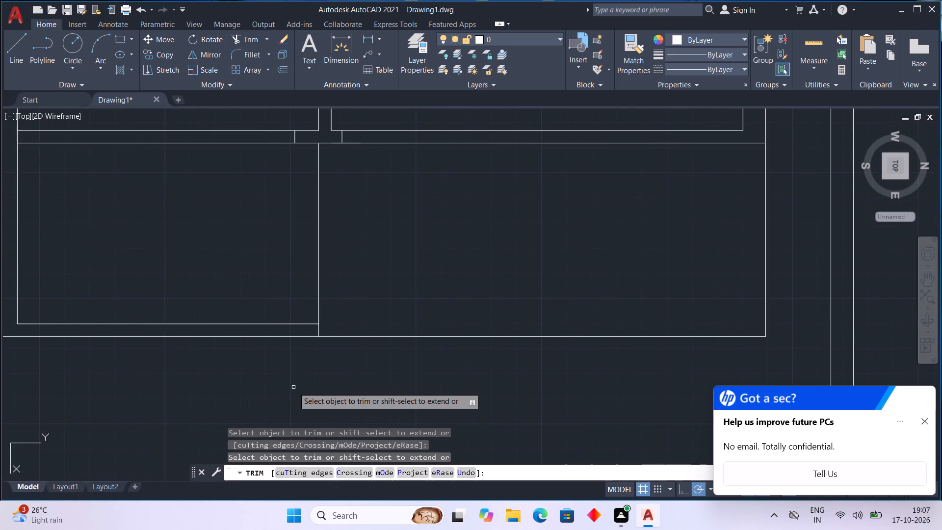
scroll(293, 387, "down", 2)
middle_click_drag(286, 384, 288, 340)
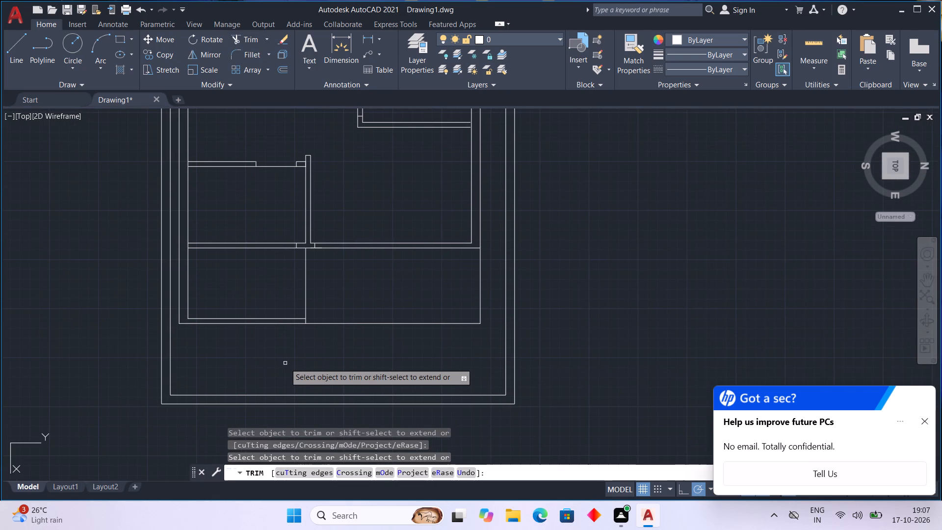
scroll(285, 363, "up", 1)
scroll(285, 365, "down", 1)
middle_click_drag(285, 365, 274, 398)
key("Escape")
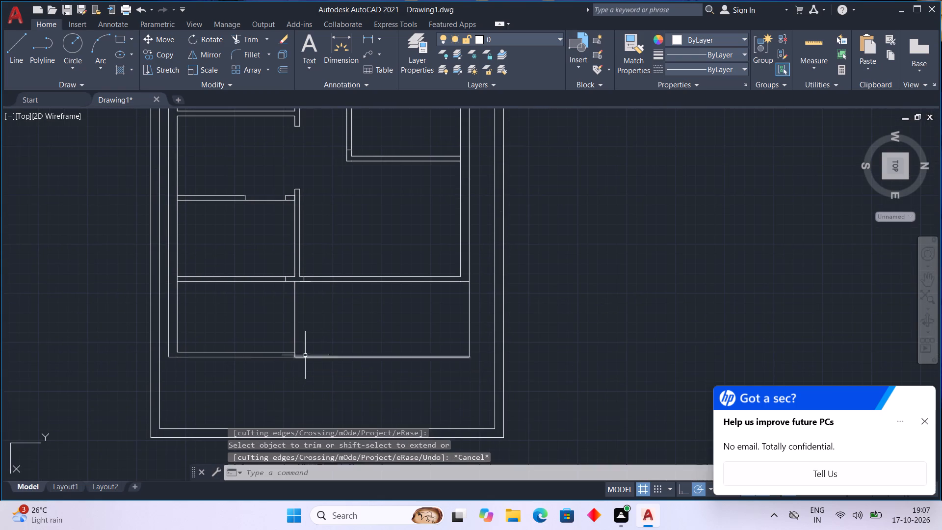
Review the whole floor plan, checking the rooms, wall junctions and outer boundary walls.
middle_click_drag(324, 318, 296, 412)
middle_click_drag(300, 329, 269, 361)
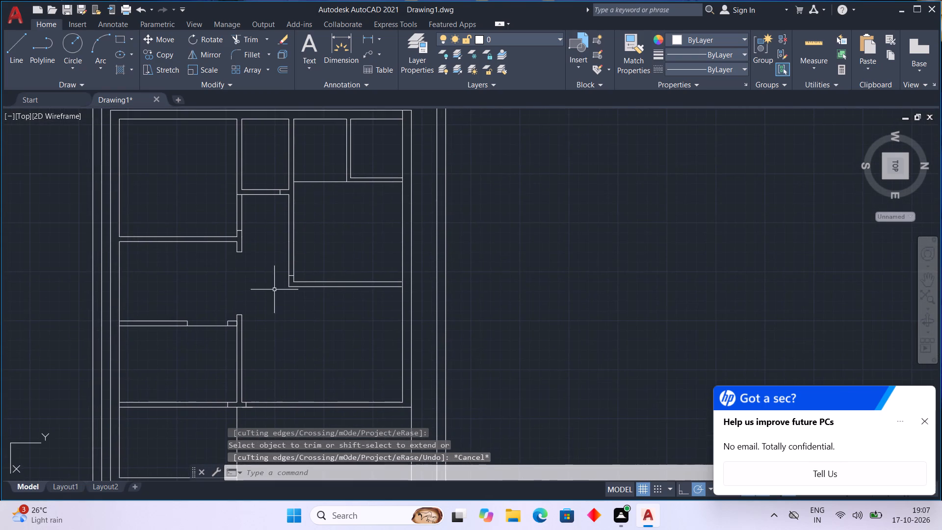
scroll(274, 289, "up", 2)
scroll(229, 296, "down", 2)
middle_click_drag(229, 296, 230, 353)
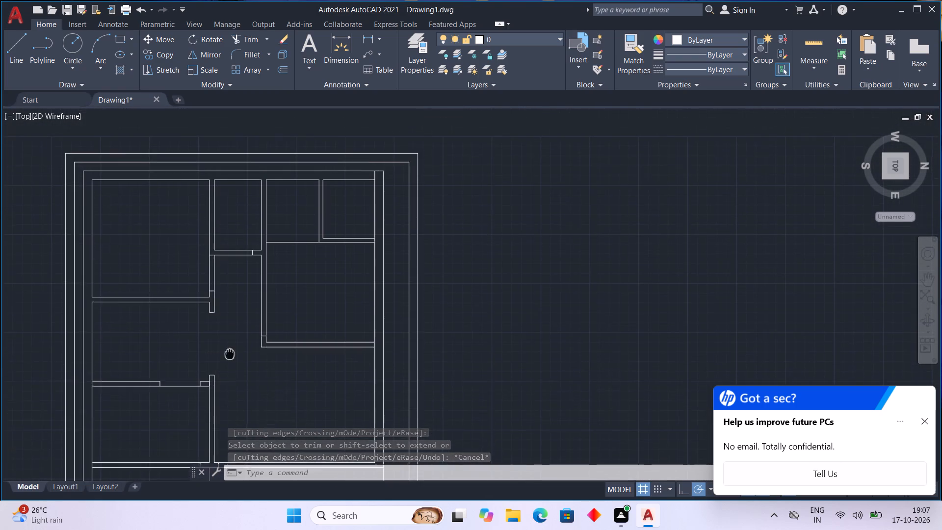
middle_click_drag(230, 353, 230, 353)
middle_click_drag(230, 349, 190, 257)
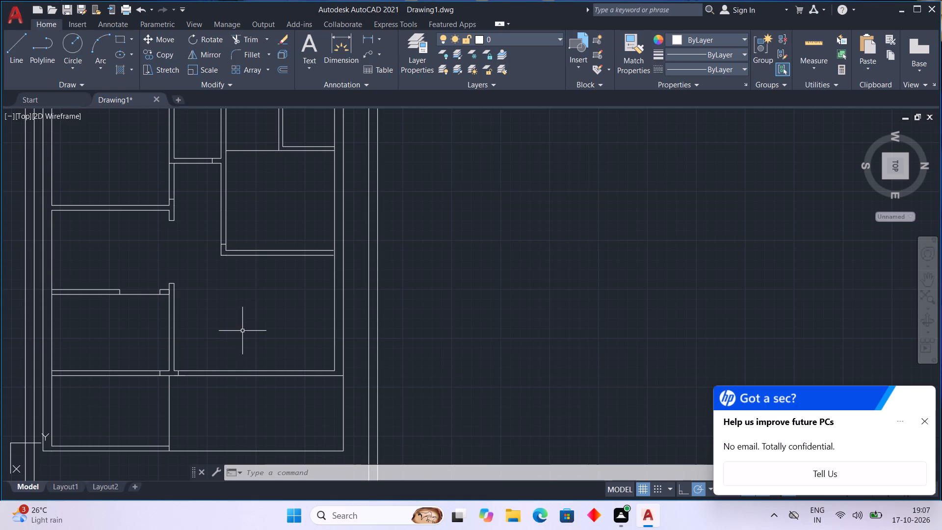
middle_click(260, 341)
middle_click_drag(260, 341, 254, 341)
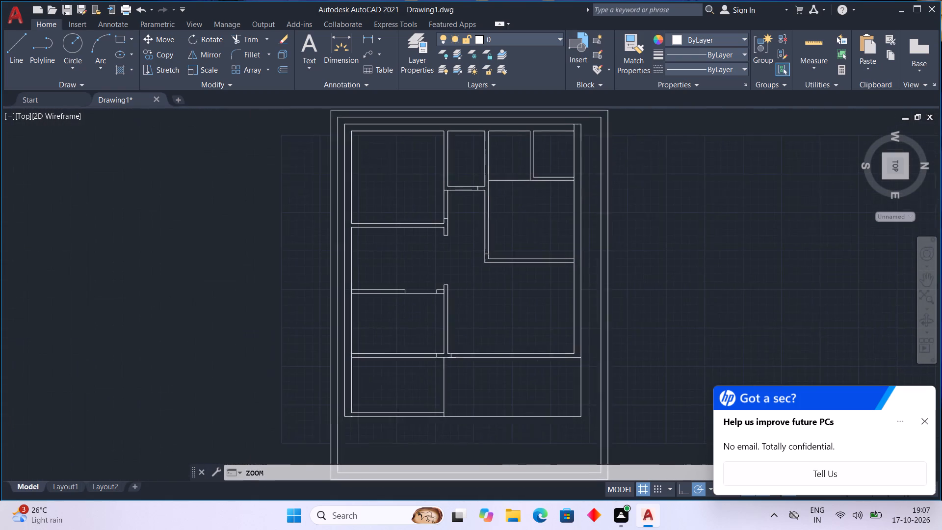
scroll(257, 336, "down", 2)
middle_click_drag(290, 323, 155, 268)
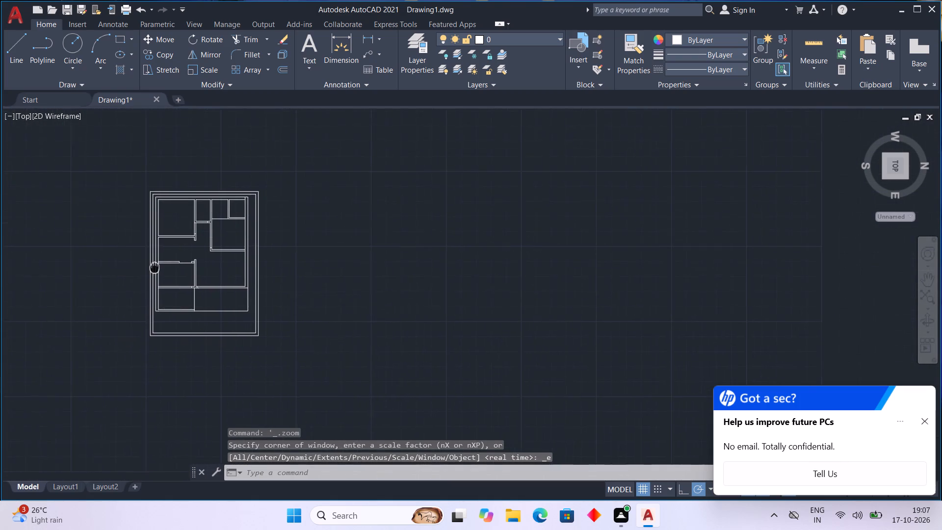
middle_click_drag(155, 268, 252, 277)
scroll(298, 271, "up", 2)
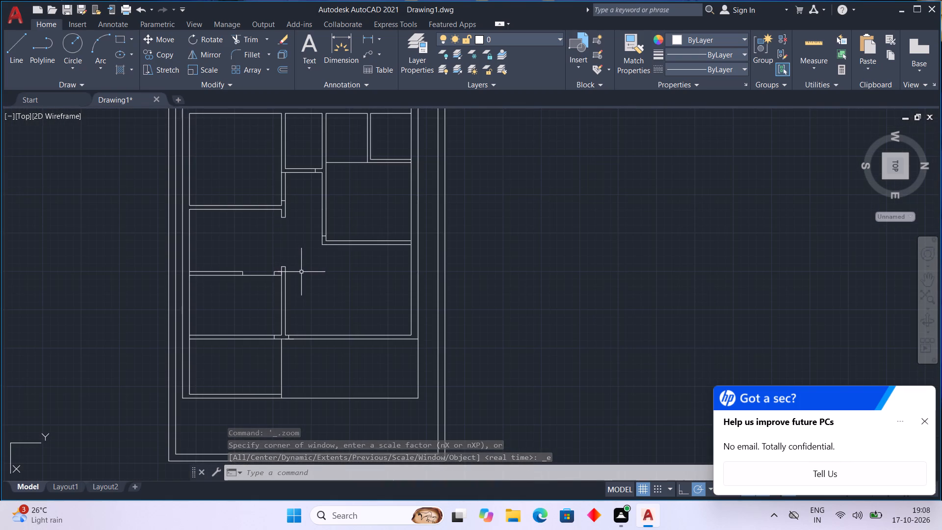
scroll(301, 274, "down", 1)
middle_click_drag(301, 274, 194, 265)
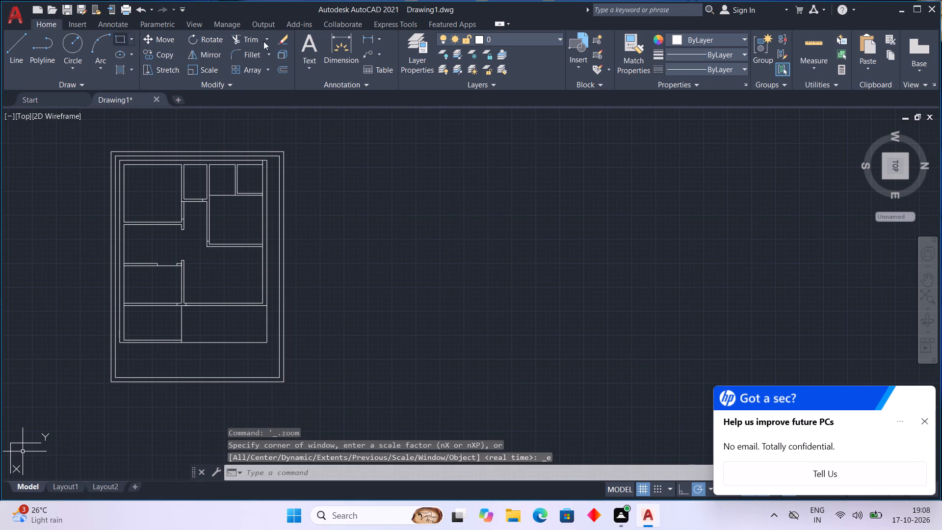
middle_click_drag(224, 258, 282, 248)
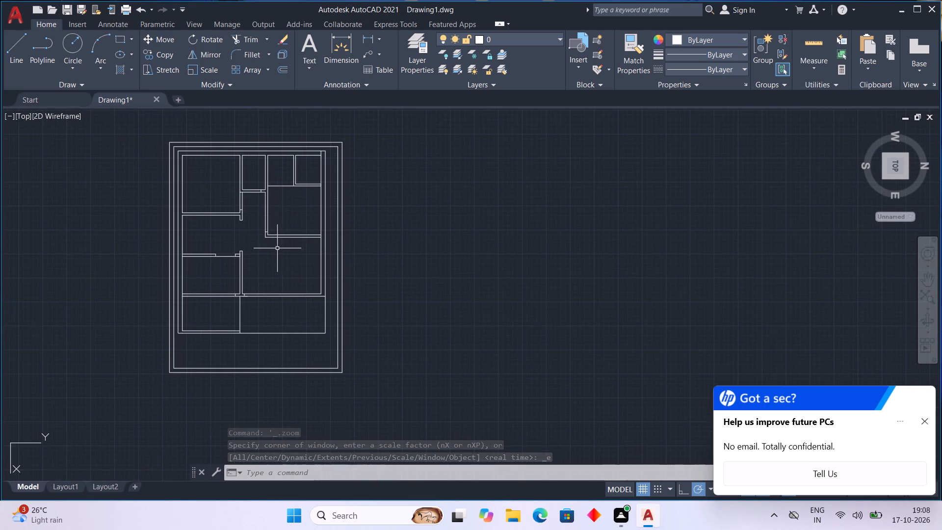
middle_click_drag(275, 251, 319, 290)
middle_click_drag(291, 316, 292, 292)
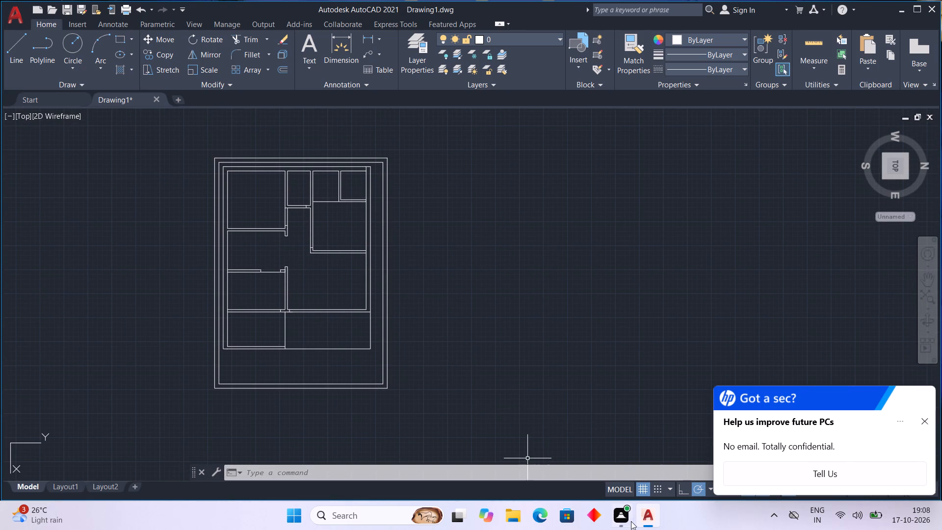
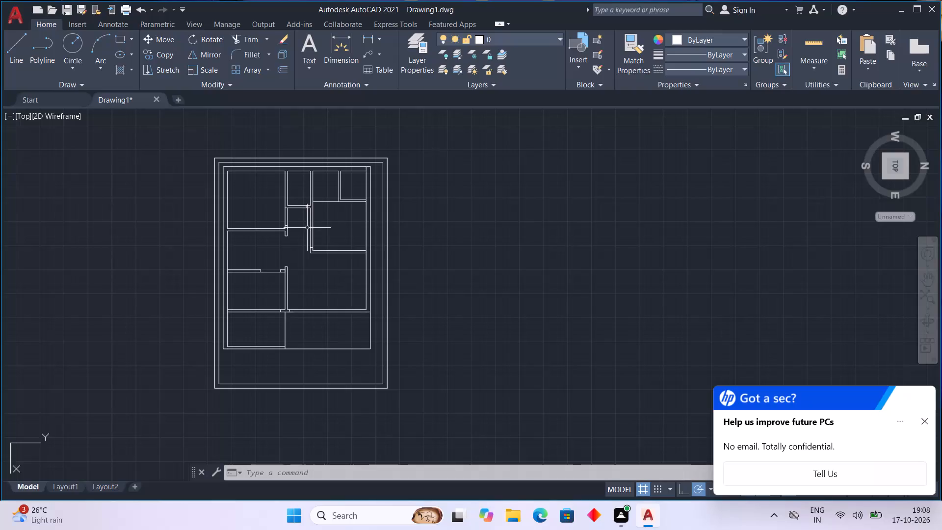
Examine the floor plan from the upper rooms down to the two lower spaces and the boundary walls.
scroll(300, 277, "up", 1)
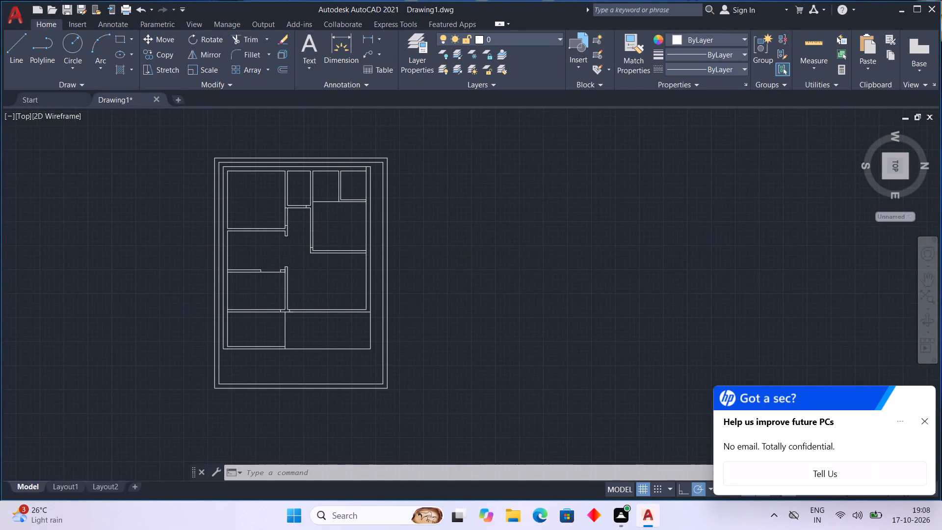
scroll(300, 276, "down", 1)
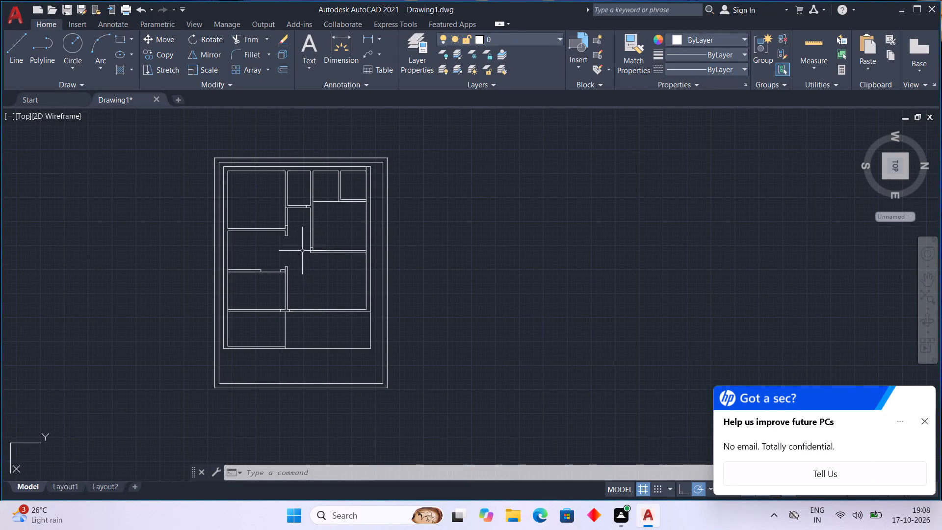
scroll(301, 249, "up", 1)
middle_click_drag(301, 191, 297, 200)
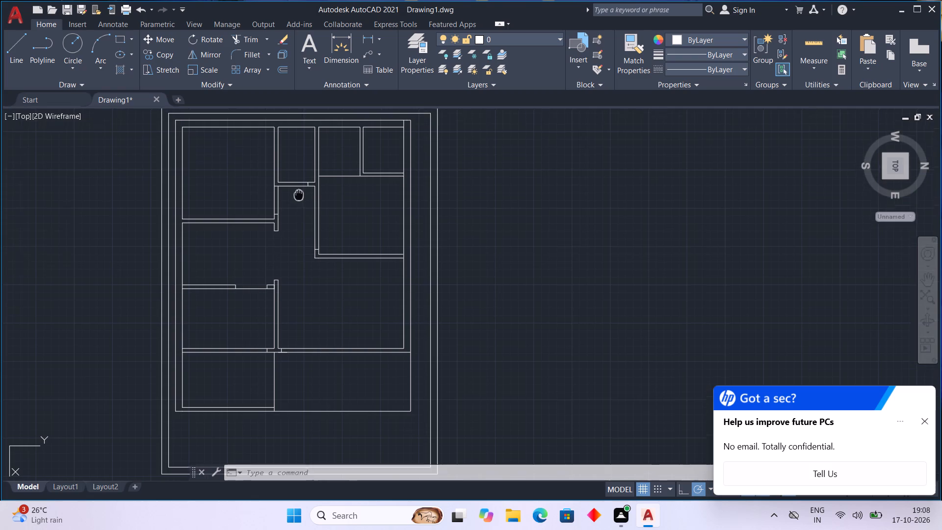
middle_click_drag(297, 200, 294, 222)
scroll(295, 228, "up", 1)
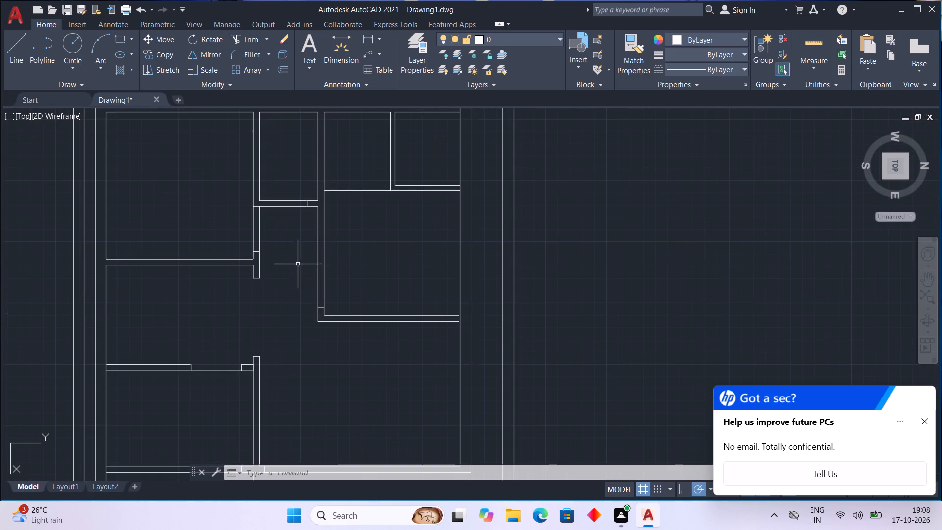
scroll(298, 263, "down", 1)
middle_click_drag(298, 264, 302, 195)
middle_click_drag(313, 297, 303, 235)
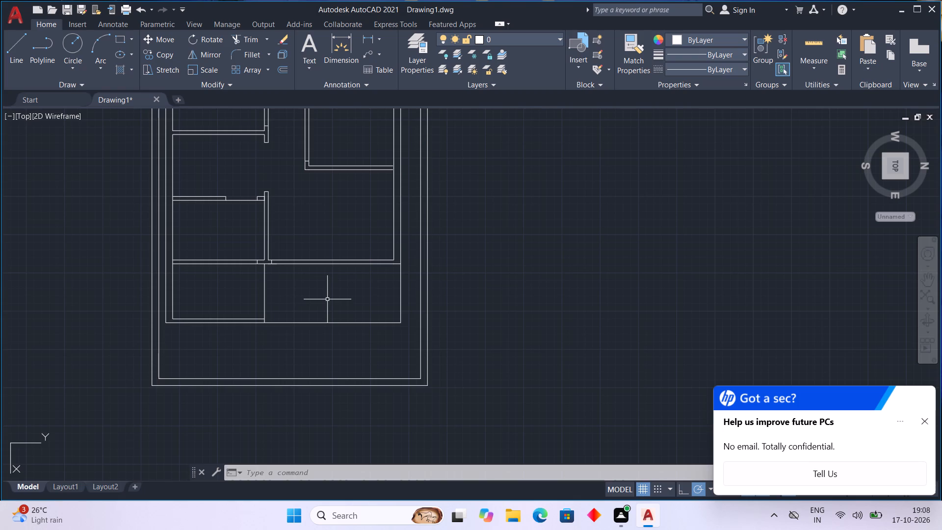
middle_click_drag(327, 299, 325, 272)
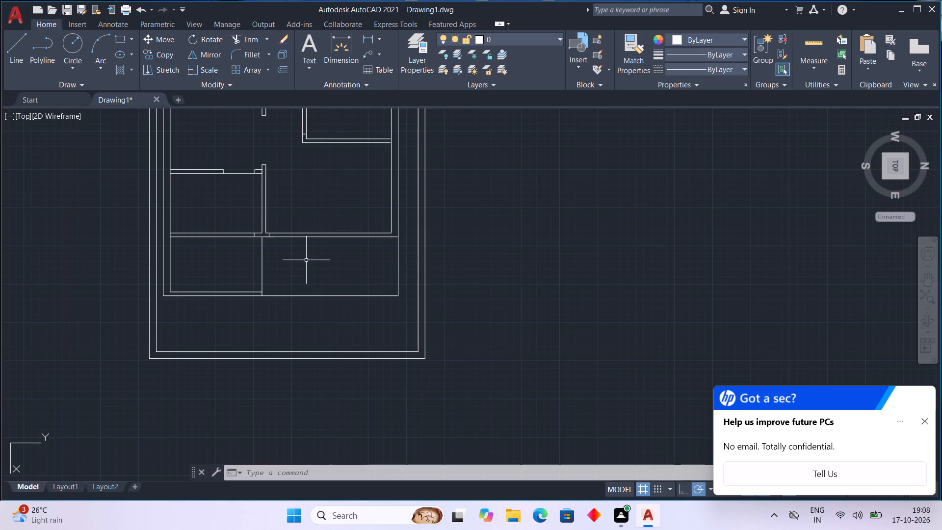
Offset the left house wall's inner line 5' into the lower-left room.
scroll(306, 260, "up", 1)
middle_click_drag(260, 265, 461, 291)
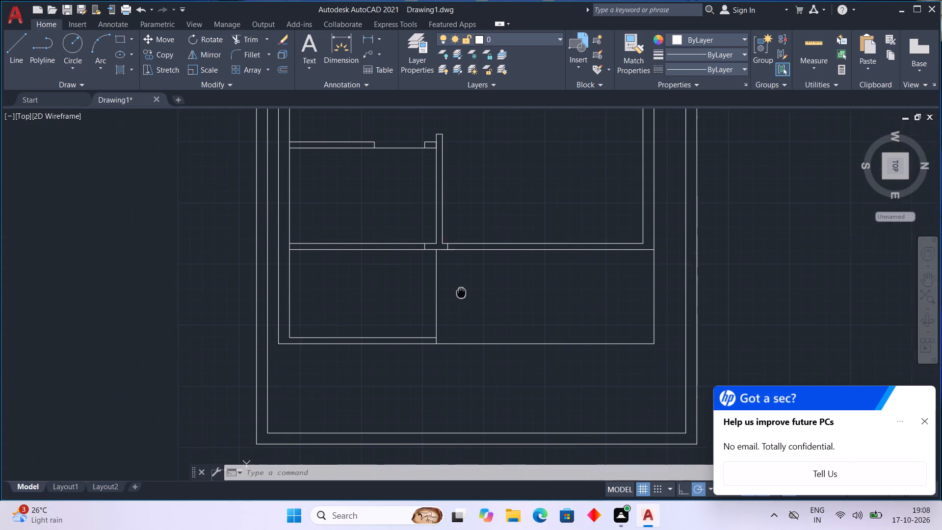
middle_click_drag(461, 291, 463, 292)
middle_click_drag(371, 288, 222, 275)
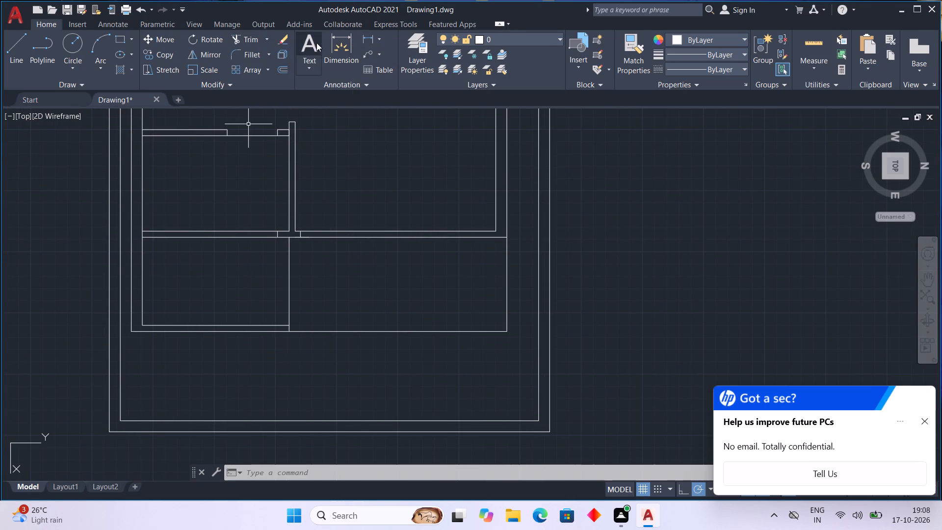
left_click(281, 64)
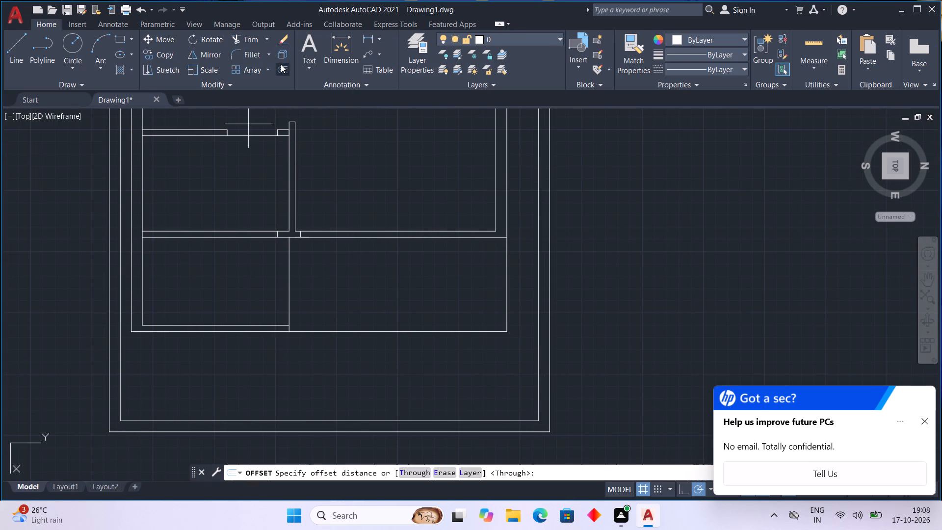
key("space")
left_click(143, 262)
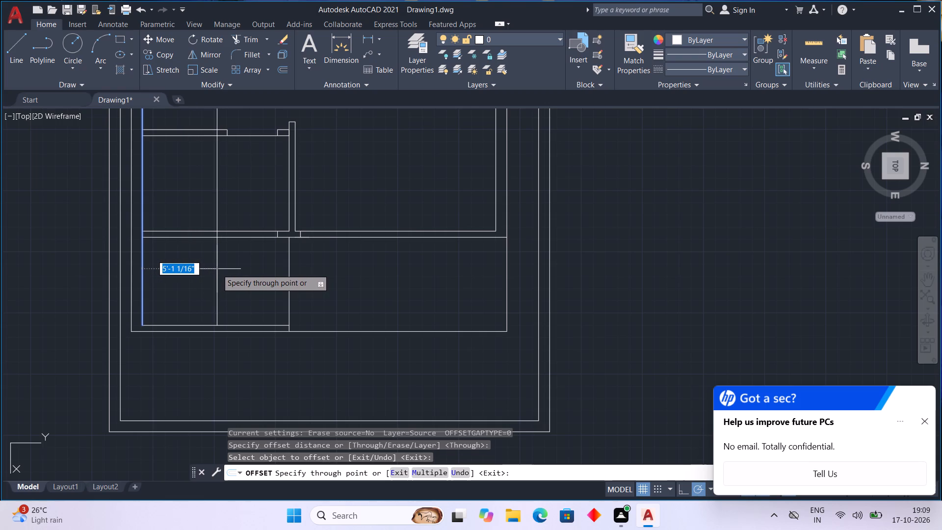
key("5")
key("apostrophe")
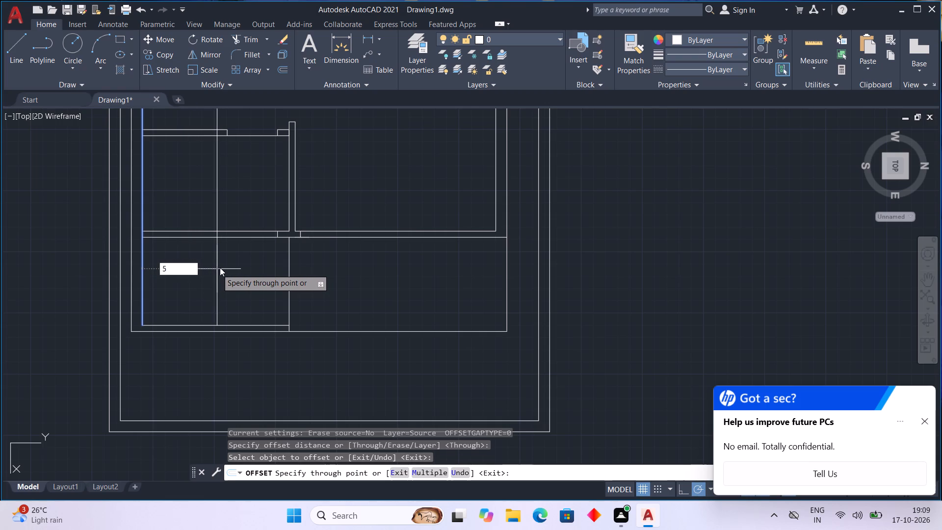
key("Return")
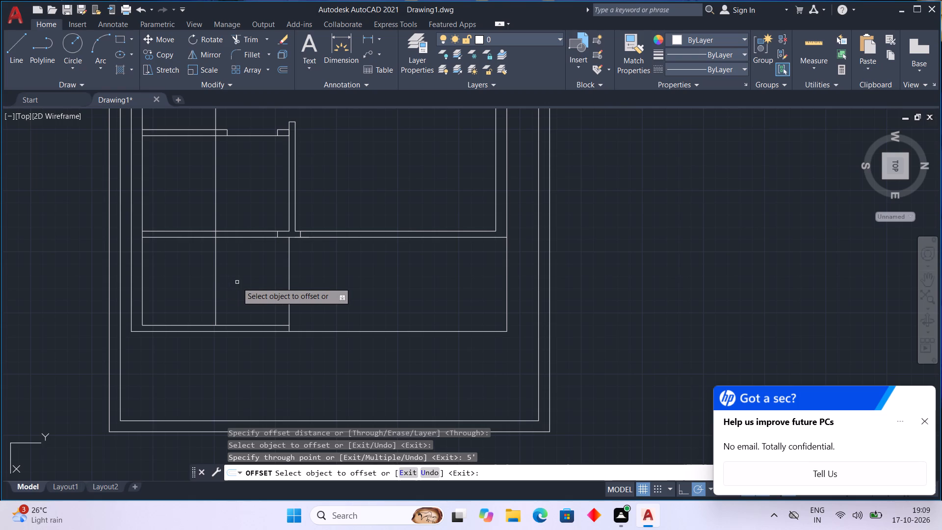
Dimension the lower-left room's left inner wall from its upper to its lower corner, placing the dimension just inside the room.
scroll(194, 281, "down", 1)
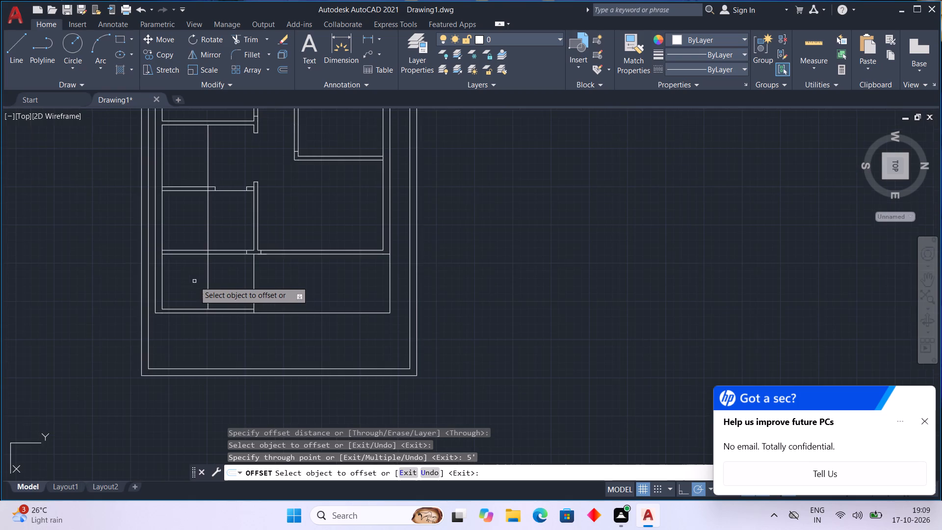
middle_click_drag(194, 281, 190, 299)
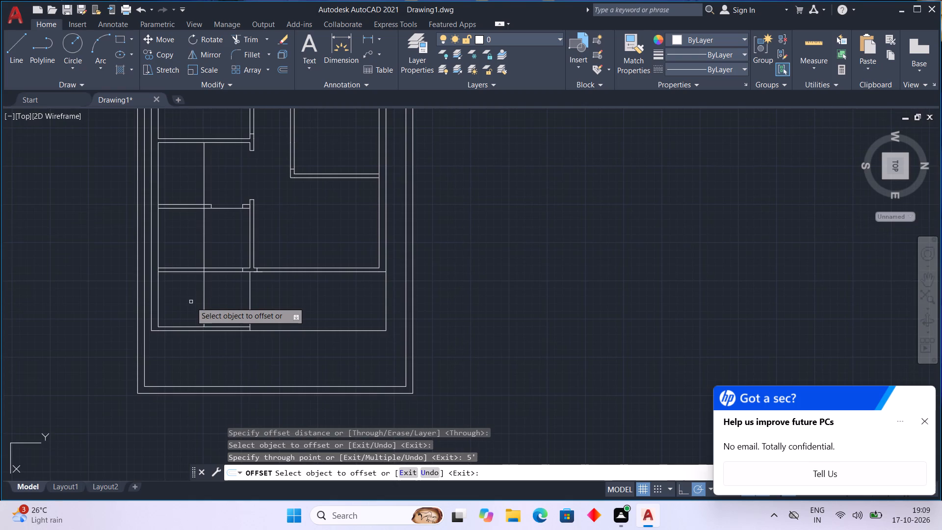
scroll(191, 302, "up", 2)
double_click(343, 40)
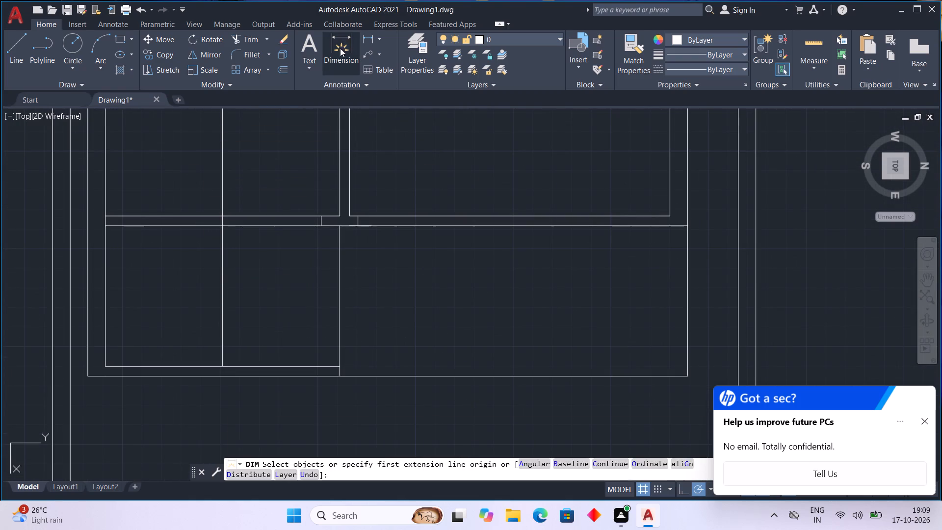
left_click(109, 227)
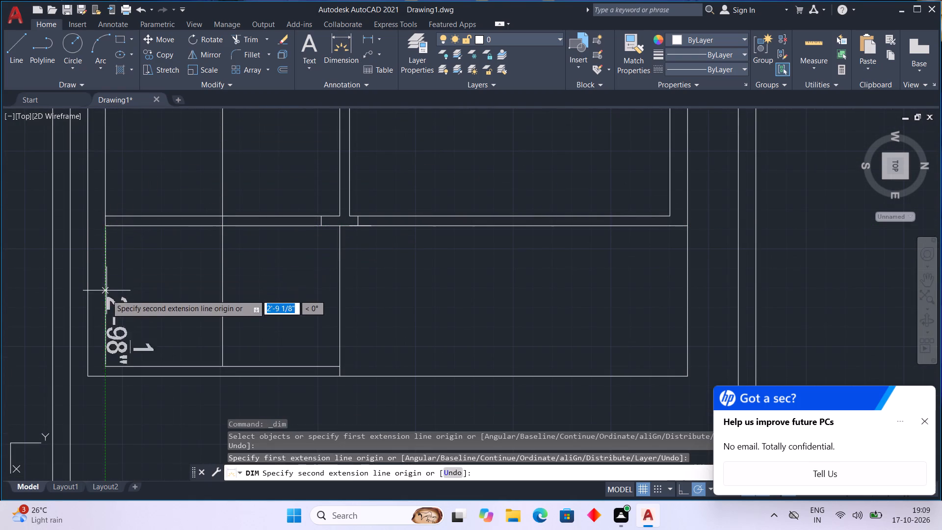
left_click(106, 365)
left_click(115, 365)
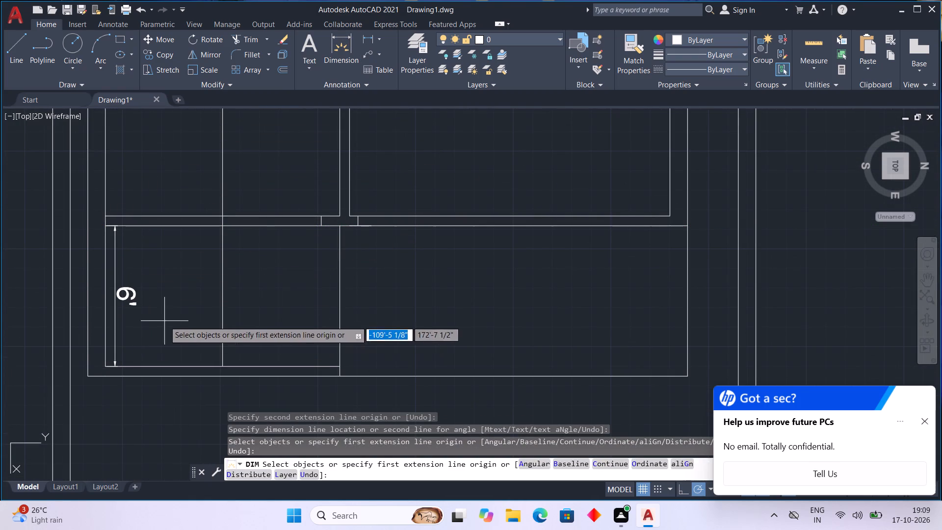
Examine the lower-left room and how the 5' offset line crosses the left-side rooms above it.
middle_click_drag(164, 321, 143, 295)
scroll(151, 281, "down", 2)
middle_click_drag(151, 281, 136, 319)
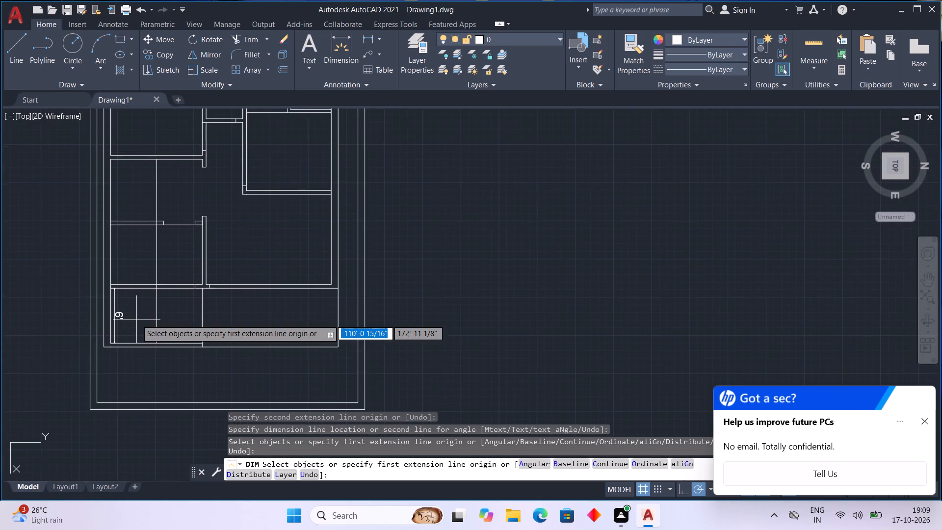
scroll(136, 319, "up", 2)
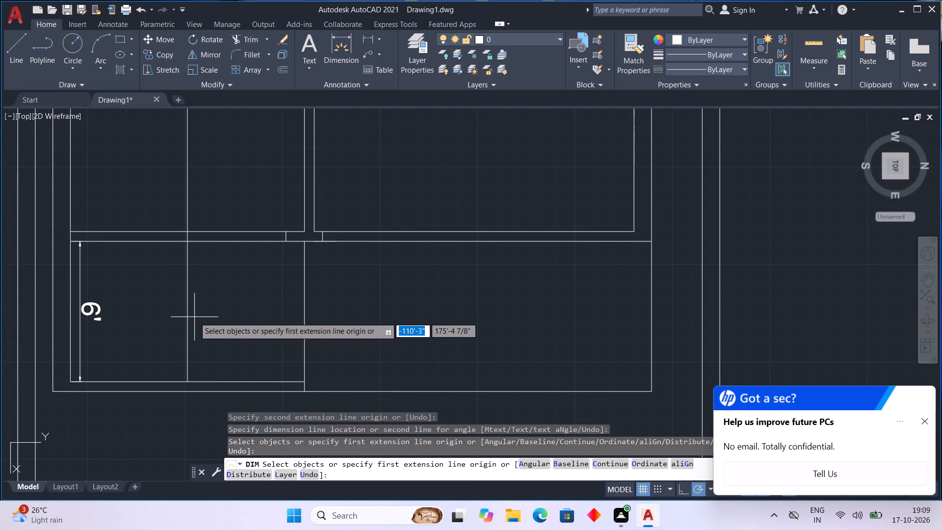
scroll(224, 318, "down", 1)
middle_click_drag(240, 318, 189, 318)
middle_click_drag(184, 309, 251, 301)
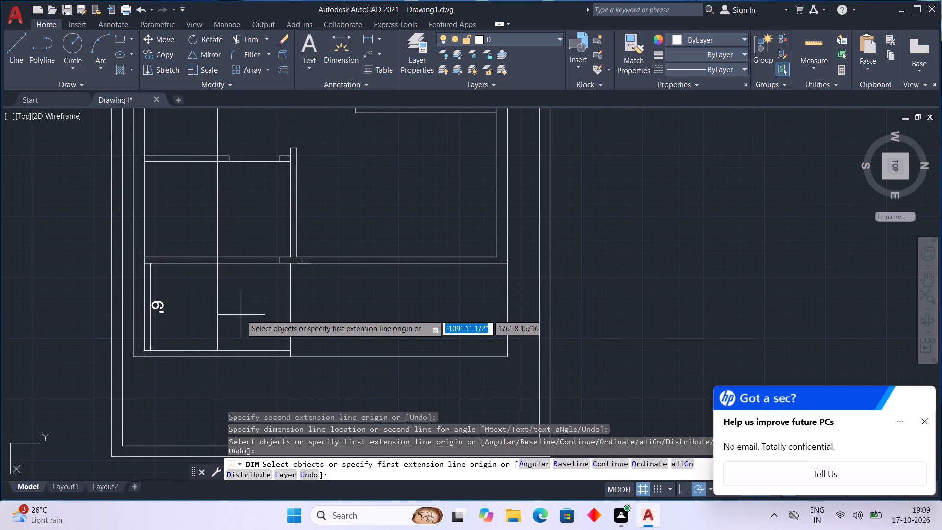
middle_click_drag(229, 298, 202, 334)
middle_click_drag(213, 200, 202, 296)
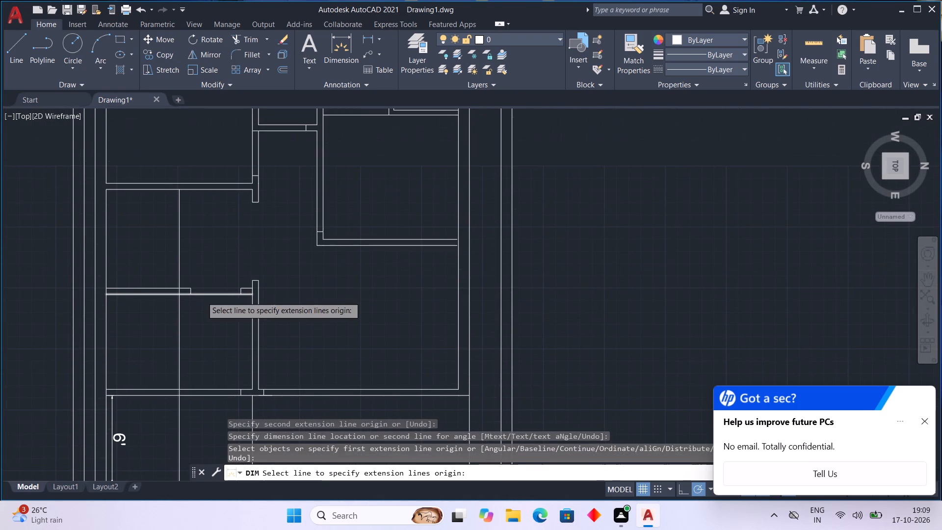
middle_click_drag(201, 296, 197, 266)
middle_click_drag(205, 278, 210, 169)
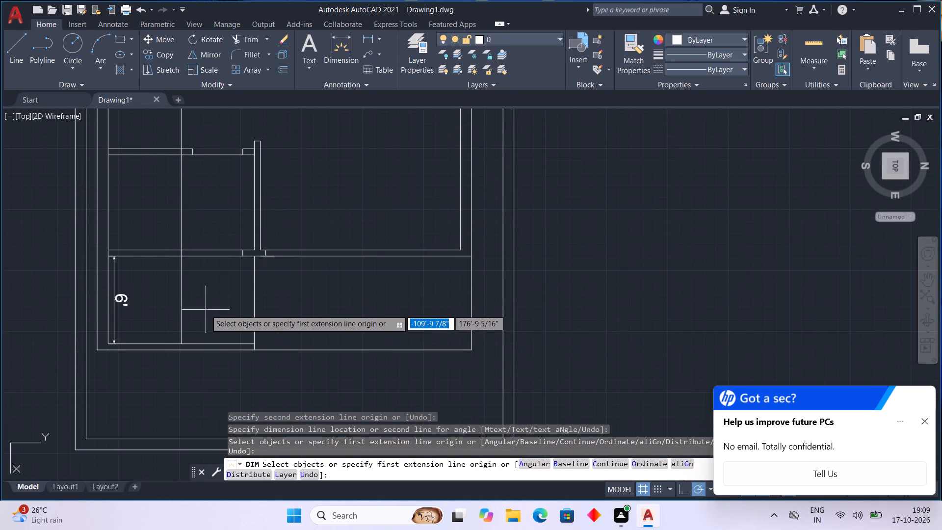
Remove the 5' offset line above the lower-left room by trimming it within the wall and erasing the upper remainder.
scroll(209, 300, "up", 1)
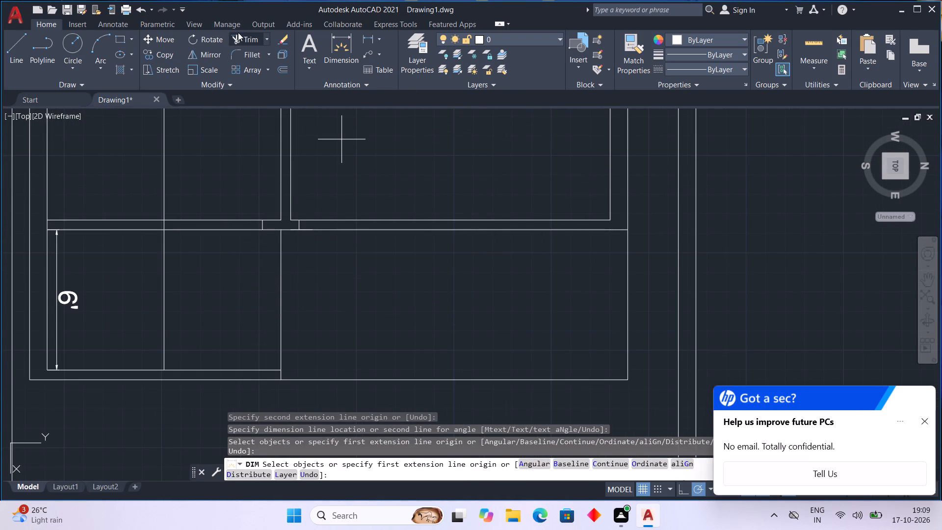
left_click(238, 32)
scroll(165, 238, "up", 2)
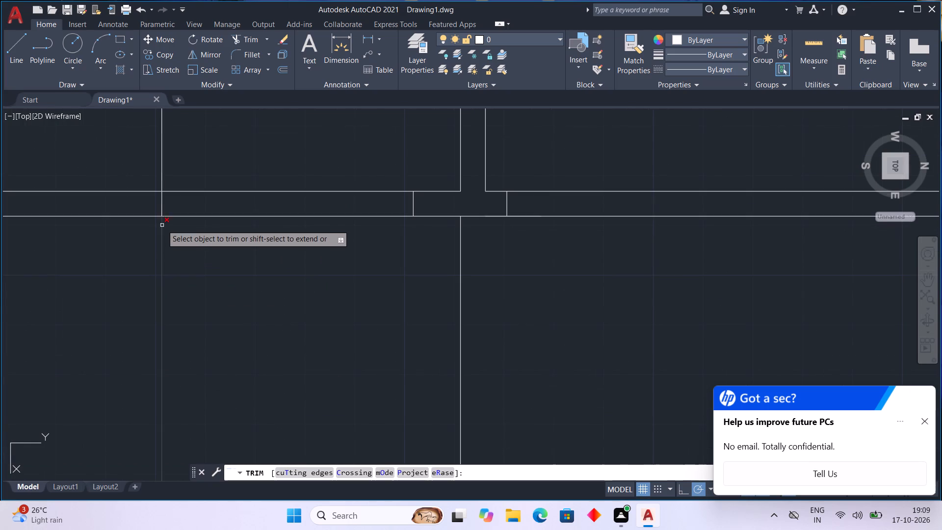
left_click(162, 209)
scroll(184, 253, "down", 1)
key("Escape")
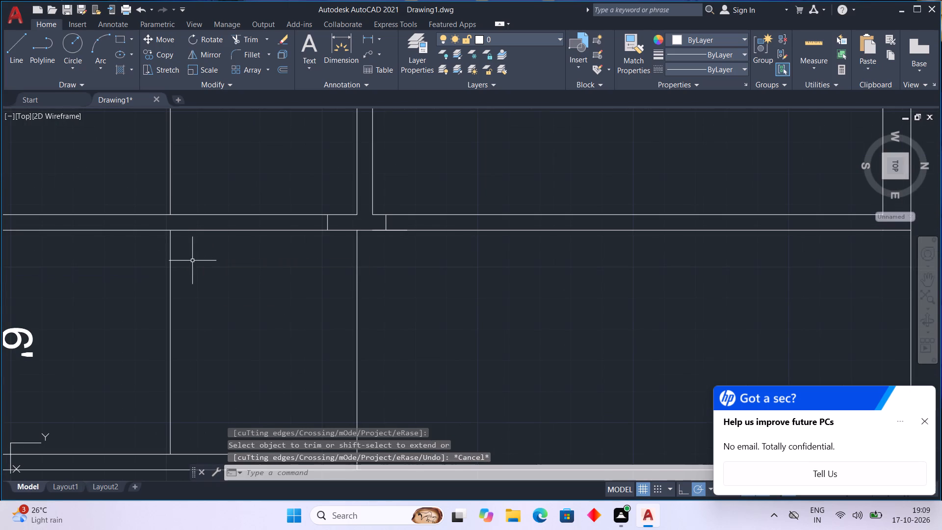
left_click(171, 179)
key("Delete")
Examine the divided lower-left room and the wall layout of the rooms above it.
scroll(142, 237, "down", 1)
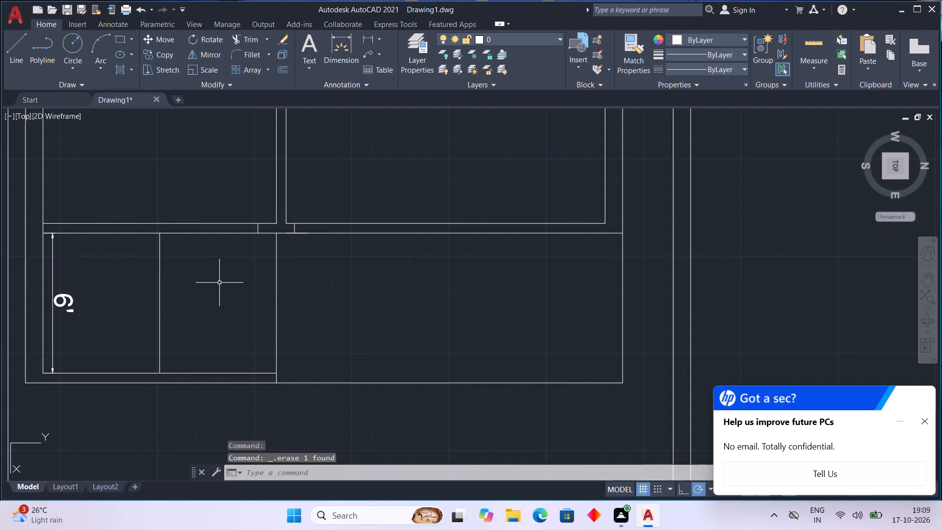
middle_click_drag(219, 284, 218, 309)
middle_click_drag(224, 314, 226, 342)
scroll(226, 342, "down", 1)
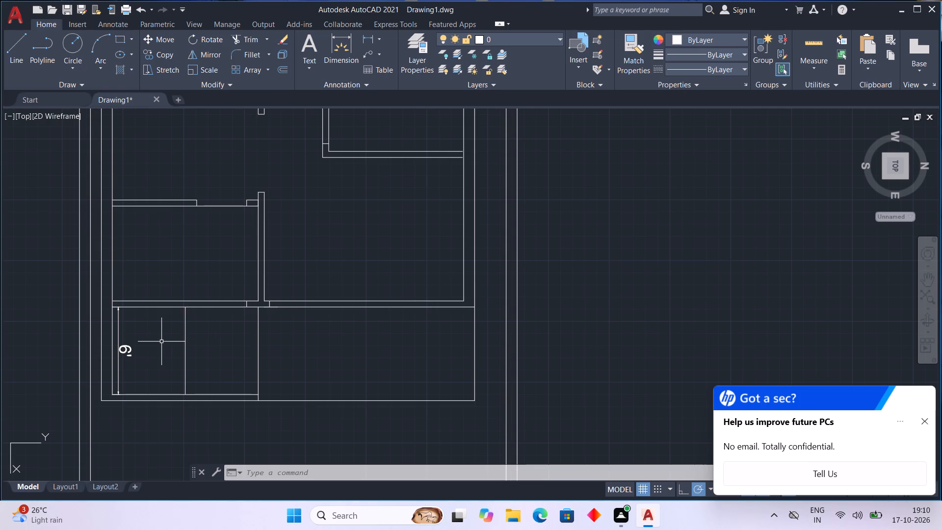
middle_click_drag(161, 342, 235, 377)
scroll(181, 348, "up", 2)
middle_click_drag(185, 347, 188, 290)
scroll(193, 286, "down", 2)
middle_click_drag(275, 332, 262, 318)
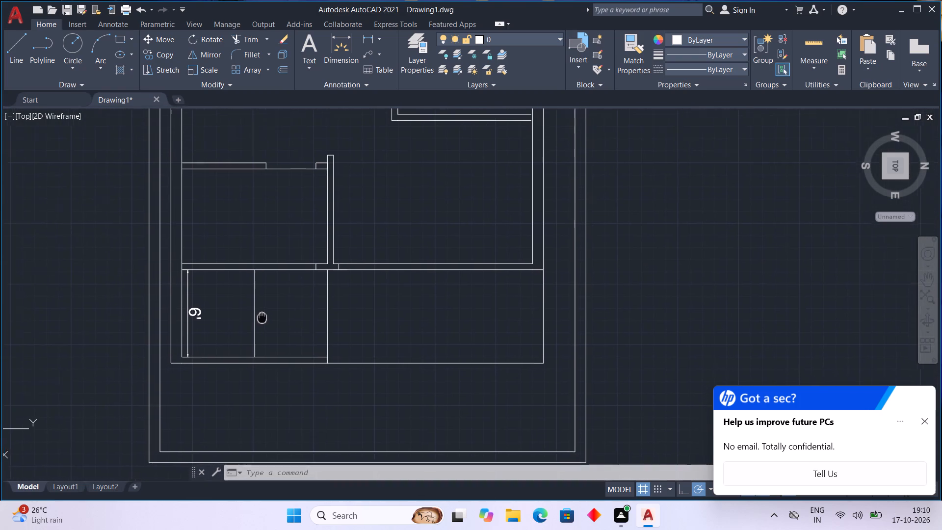
middle_click_drag(262, 318, 257, 369)
middle_click_drag(251, 240, 276, 395)
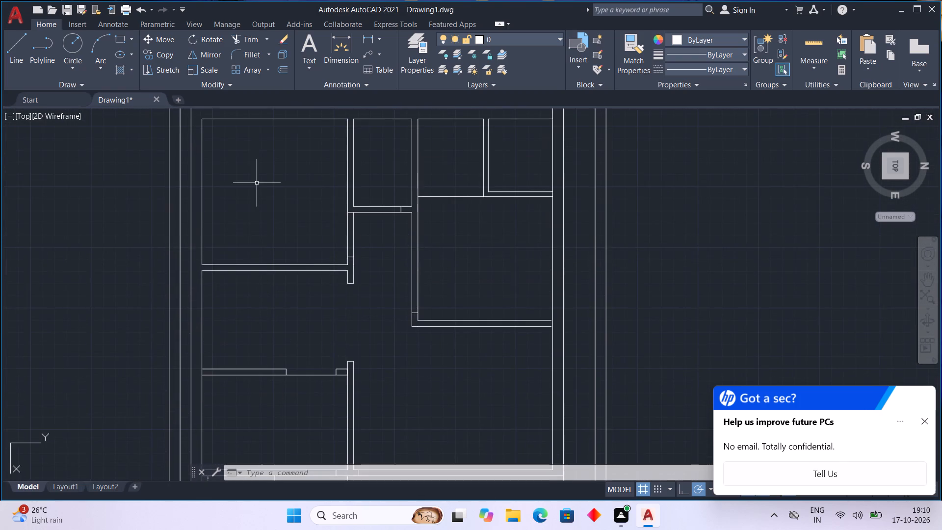
Draw a line from the upper-left room's inner top-left corner straight up to the house wall's outer line.
middle_click_drag(257, 181, 246, 295)
scroll(200, 240, "up", 3)
scroll(199, 238, "down", 2)
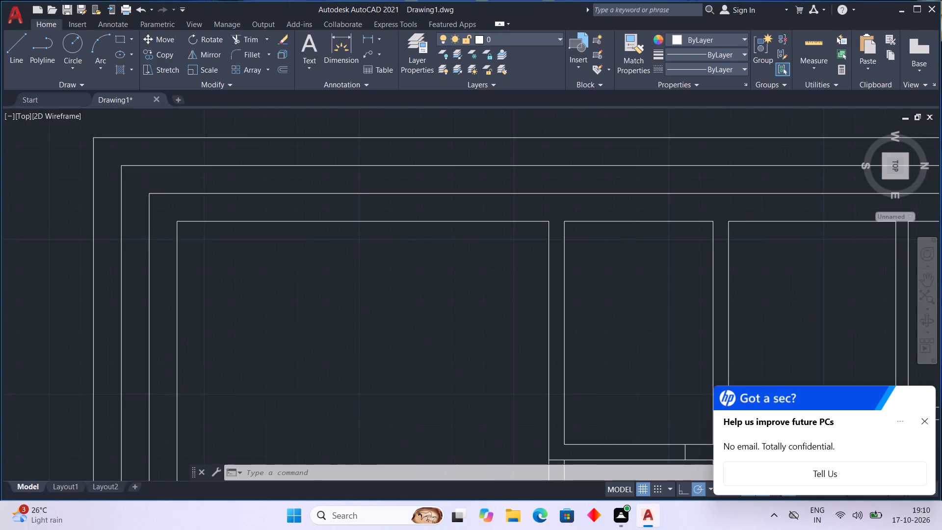
left_click(13, 42)
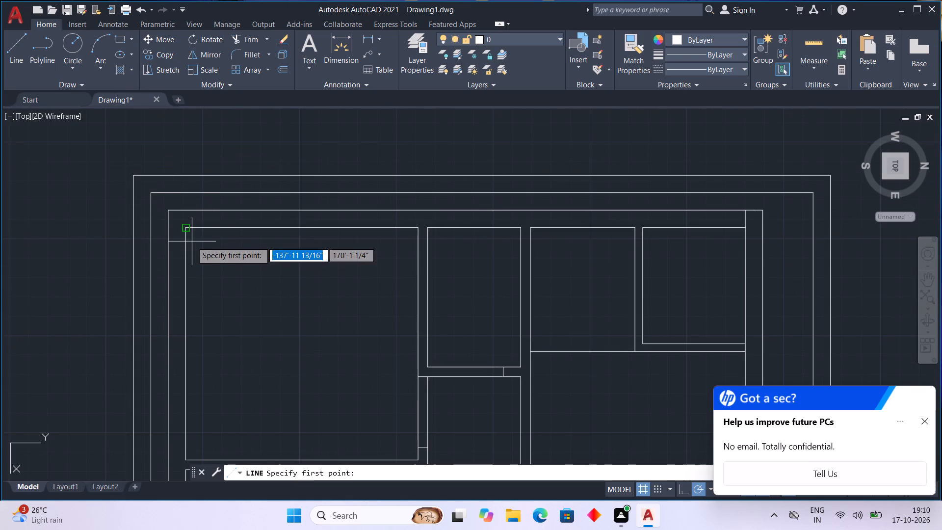
left_click(186, 229)
left_click(186, 210)
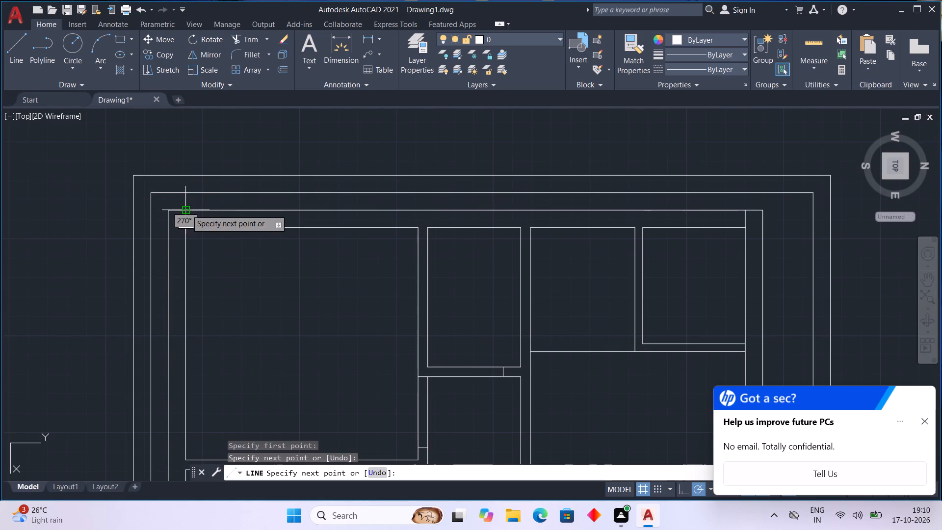
key("Escape")
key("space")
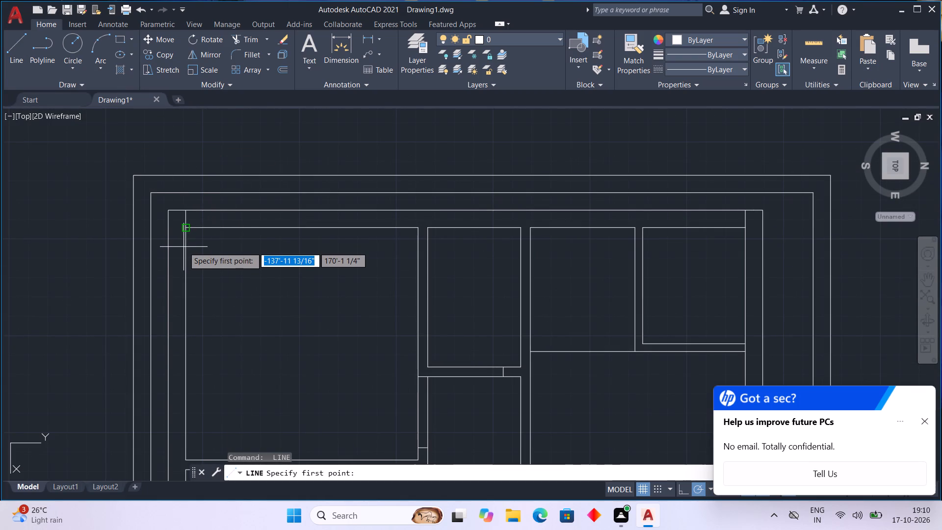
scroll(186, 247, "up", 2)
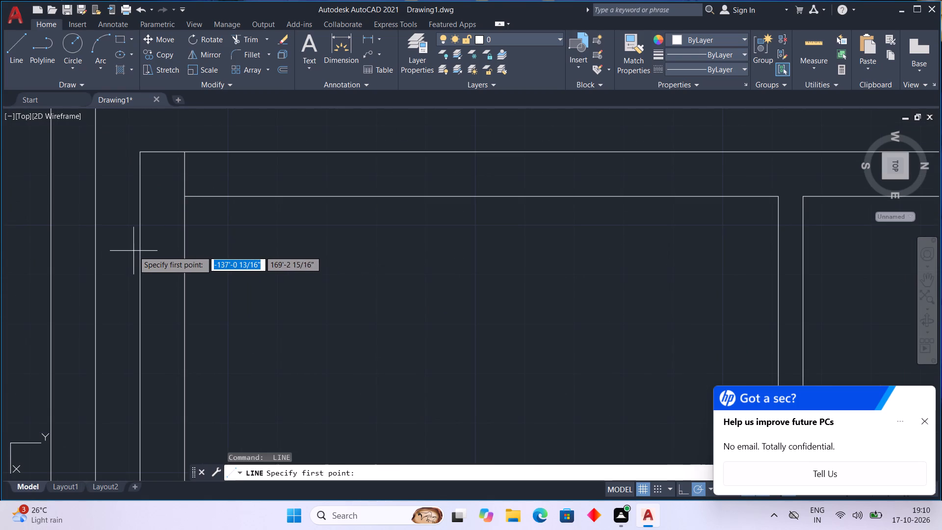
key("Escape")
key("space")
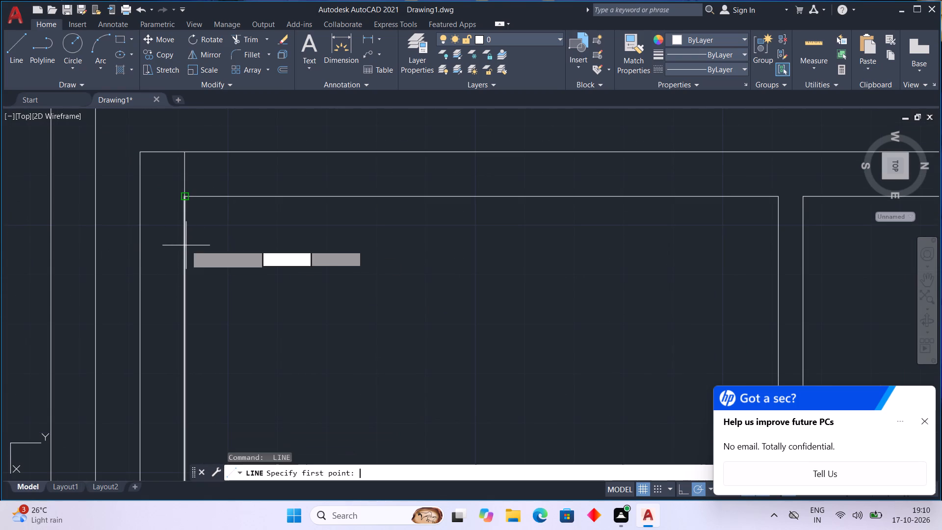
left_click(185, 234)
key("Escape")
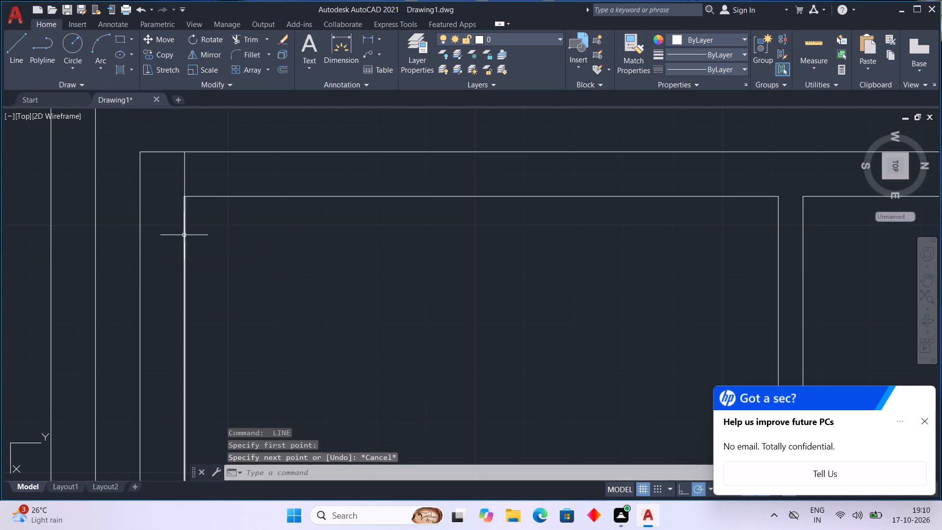
Turn off polar tracking and object snap, dismissing the HP feedback notification.
scroll(189, 229, "down", 1)
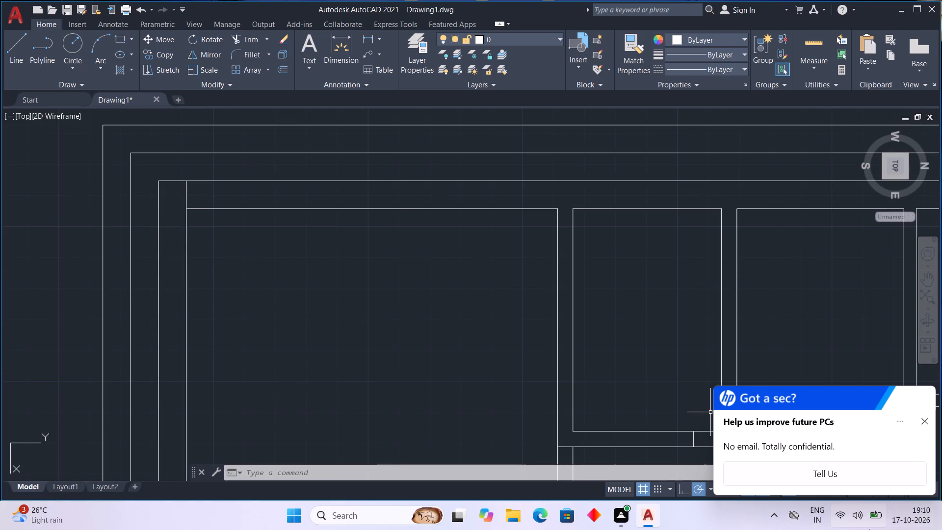
left_click(701, 485)
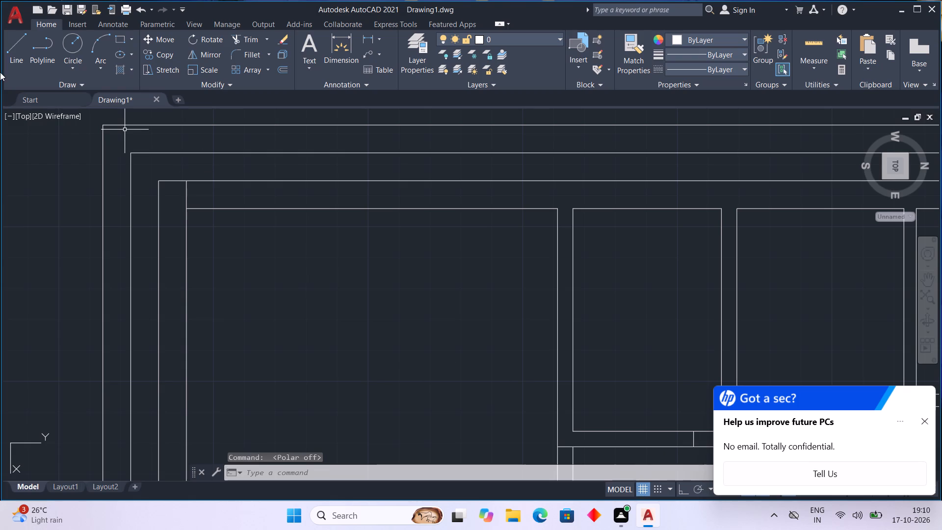
left_click_drag(8, 52, 15, 60)
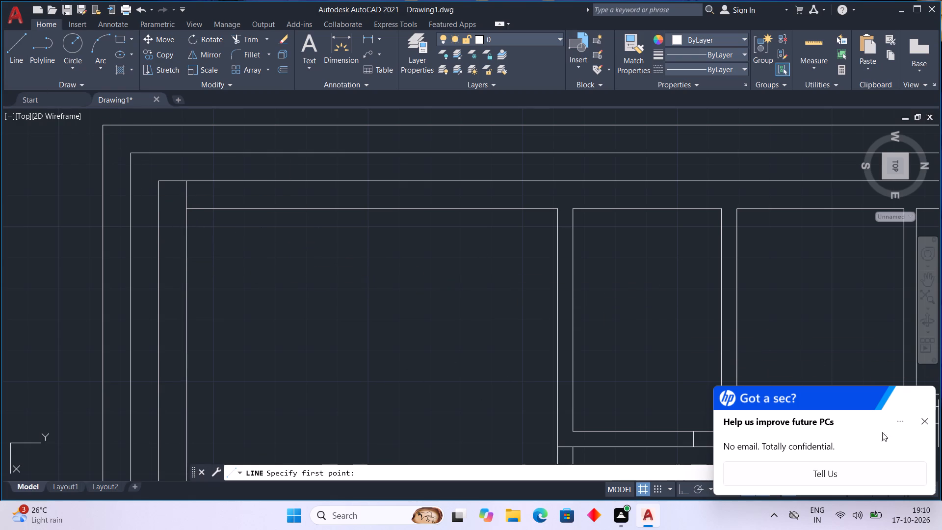
left_click(926, 419)
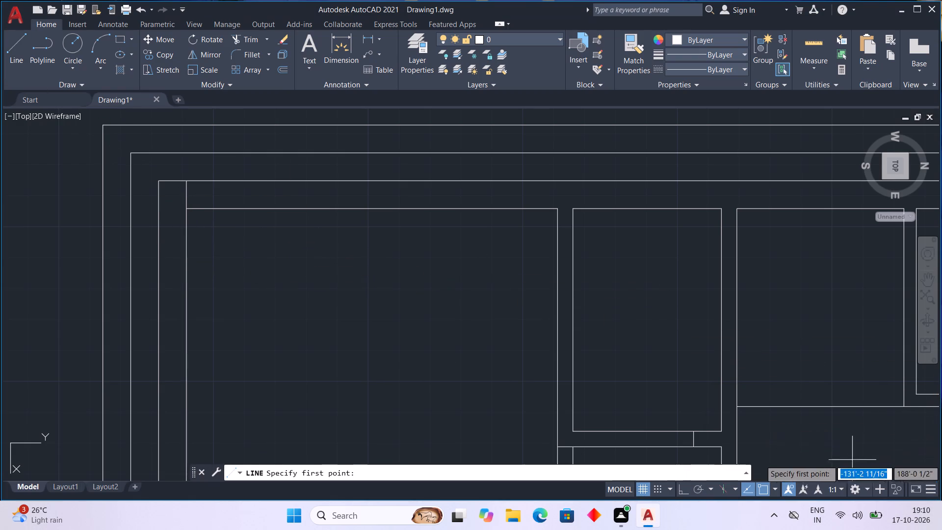
left_click(761, 487)
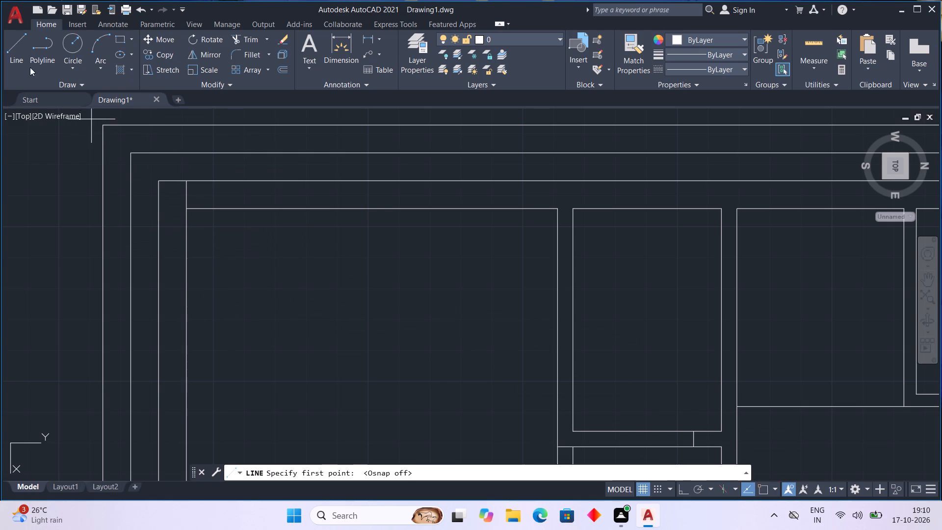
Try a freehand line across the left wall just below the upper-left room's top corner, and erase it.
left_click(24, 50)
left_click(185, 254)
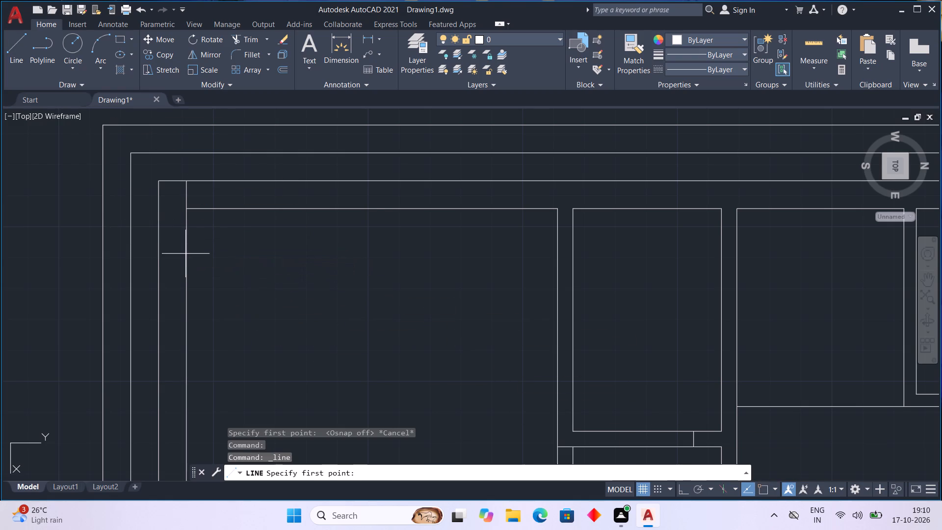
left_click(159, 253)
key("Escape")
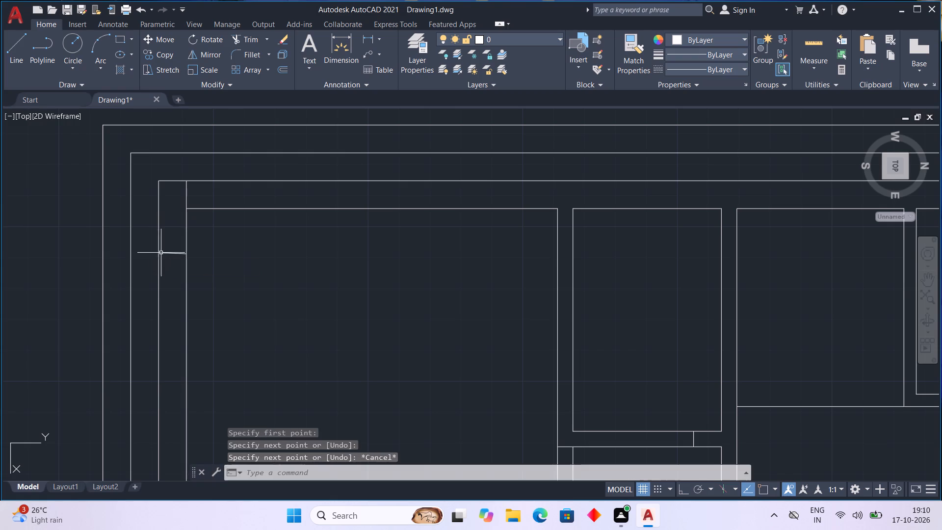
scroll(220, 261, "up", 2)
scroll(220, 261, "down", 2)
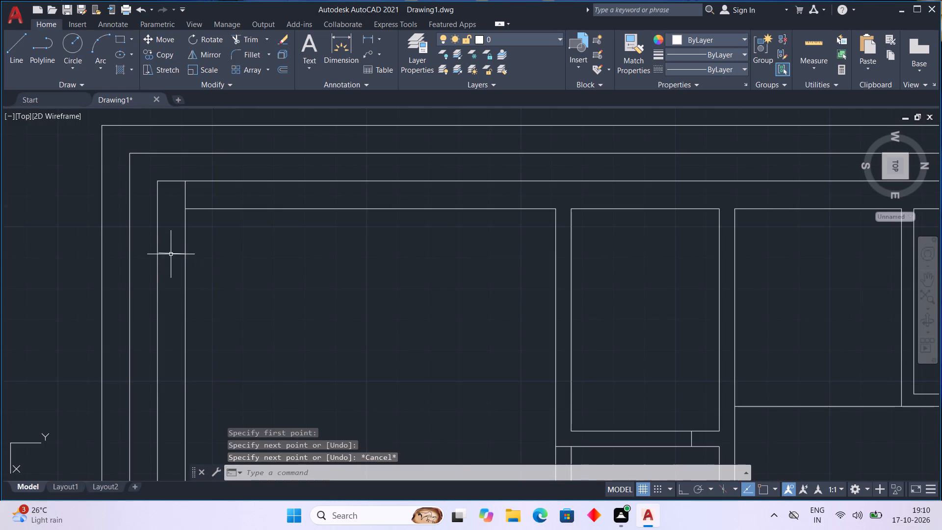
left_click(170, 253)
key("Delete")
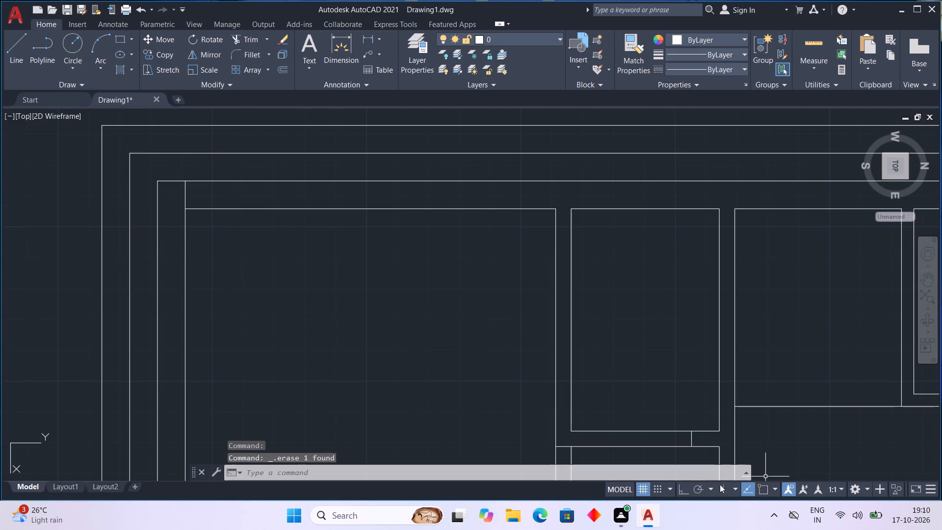
With ortho mode on, draw a line about 9 3/8" long across the left wall, just below the upper-left room's top corner.
left_click(685, 488)
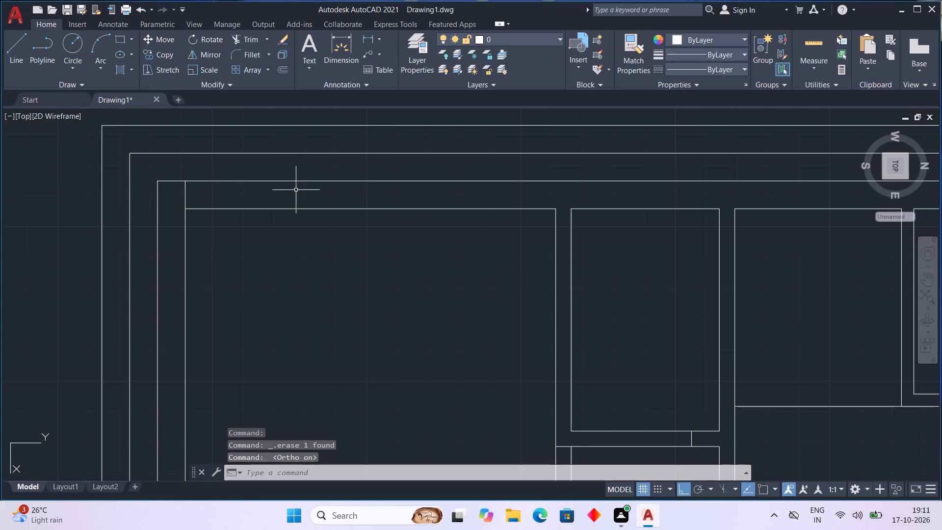
left_click(8, 54)
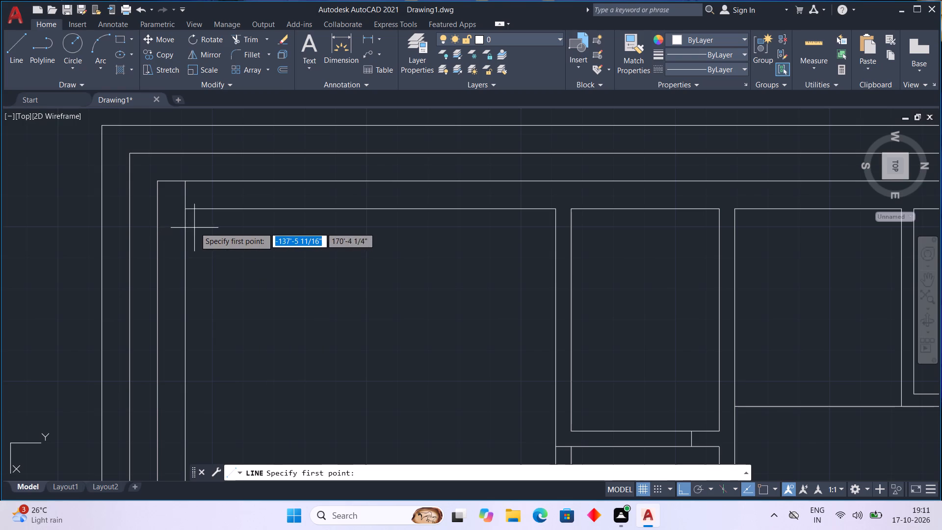
left_click(185, 227)
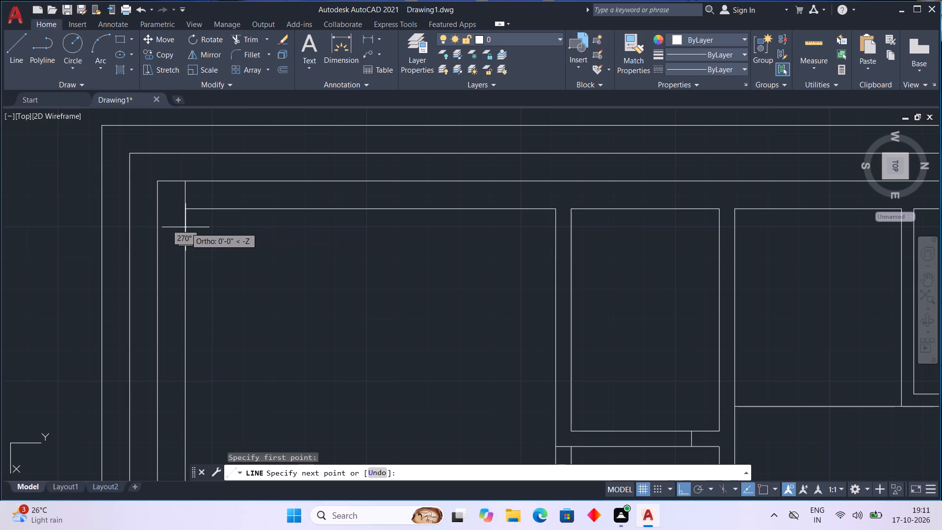
left_click(157, 225)
key("Escape")
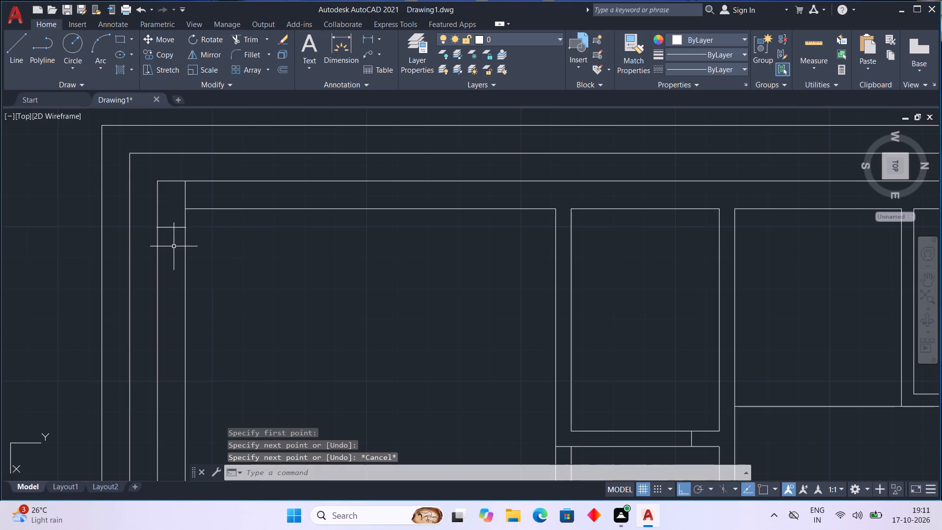
Examine the left outer wall and the rooms along it for further places that need wall lines.
middle_click_drag(174, 247, 174, 238)
scroll(177, 223, "down", 2)
middle_click_drag(227, 273, 238, 188)
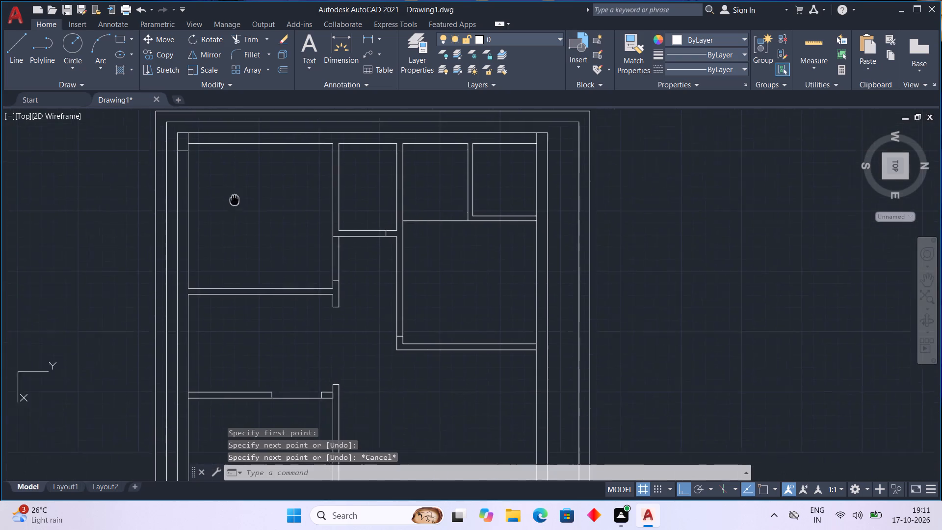
middle_click_drag(238, 188, 244, 173)
middle_click_drag(258, 260, 267, 157)
middle_click_drag(225, 162, 252, 308)
scroll(250, 306, "down", 1)
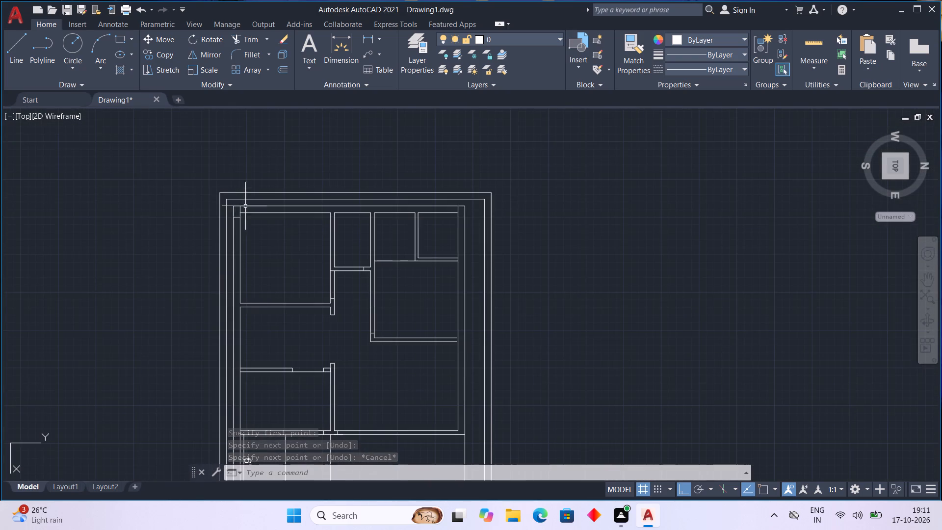
scroll(249, 244, "up", 1)
middle_click_drag(250, 233, 242, 291)
scroll(244, 266, "up", 1)
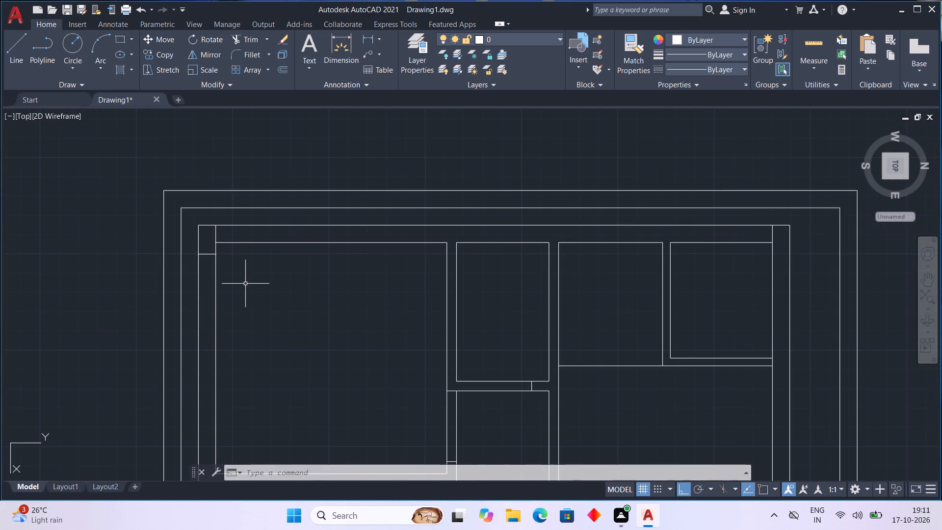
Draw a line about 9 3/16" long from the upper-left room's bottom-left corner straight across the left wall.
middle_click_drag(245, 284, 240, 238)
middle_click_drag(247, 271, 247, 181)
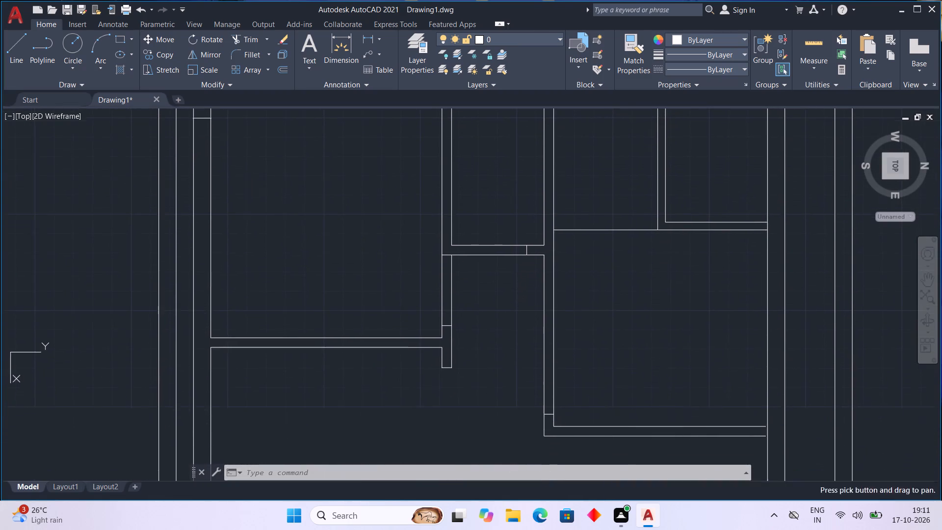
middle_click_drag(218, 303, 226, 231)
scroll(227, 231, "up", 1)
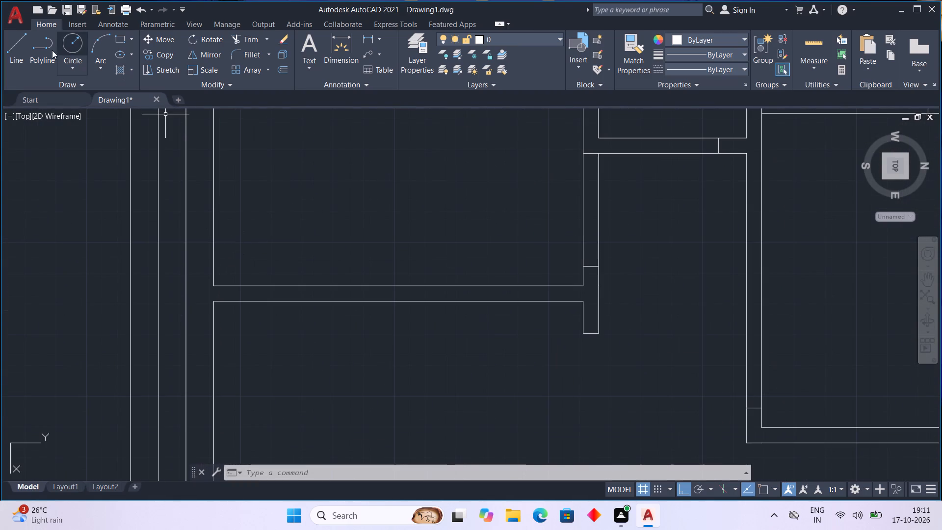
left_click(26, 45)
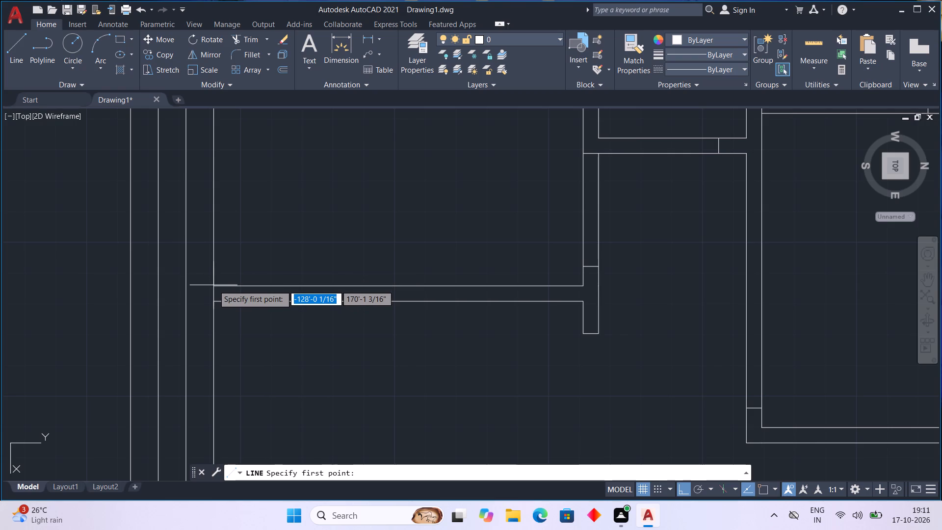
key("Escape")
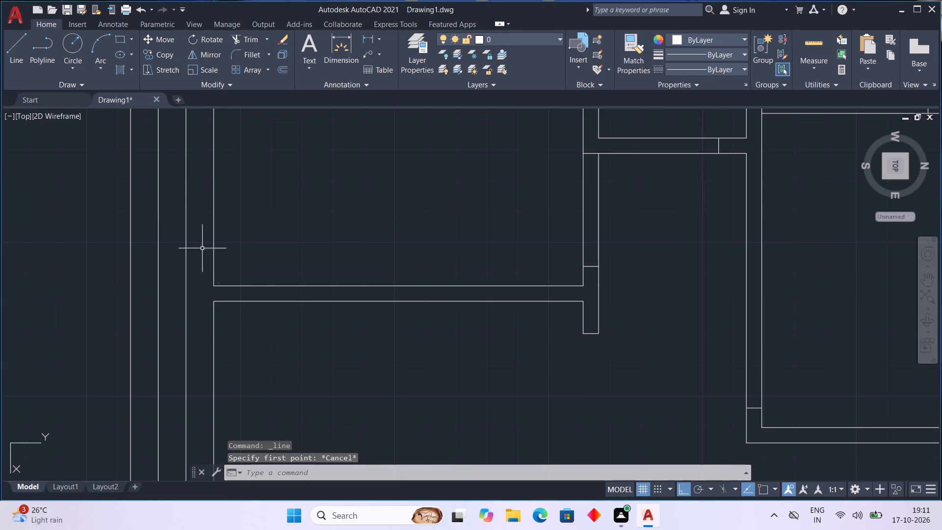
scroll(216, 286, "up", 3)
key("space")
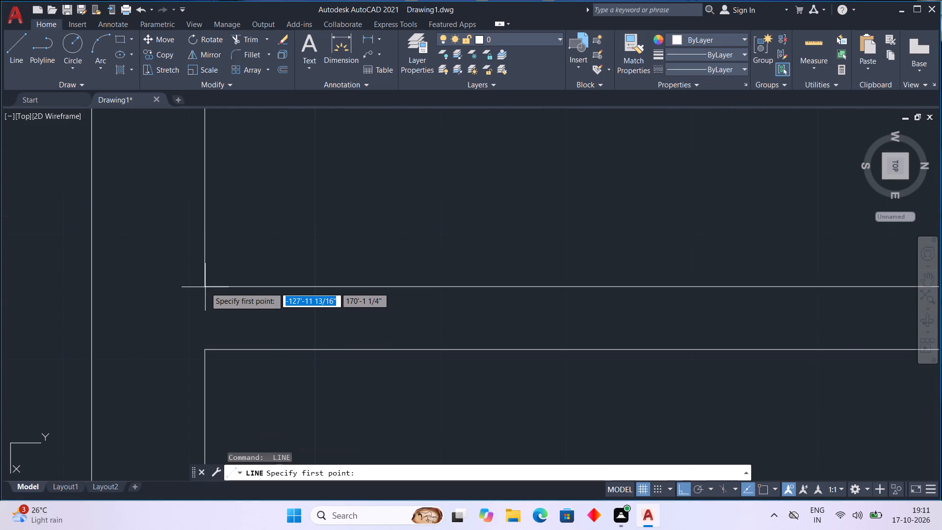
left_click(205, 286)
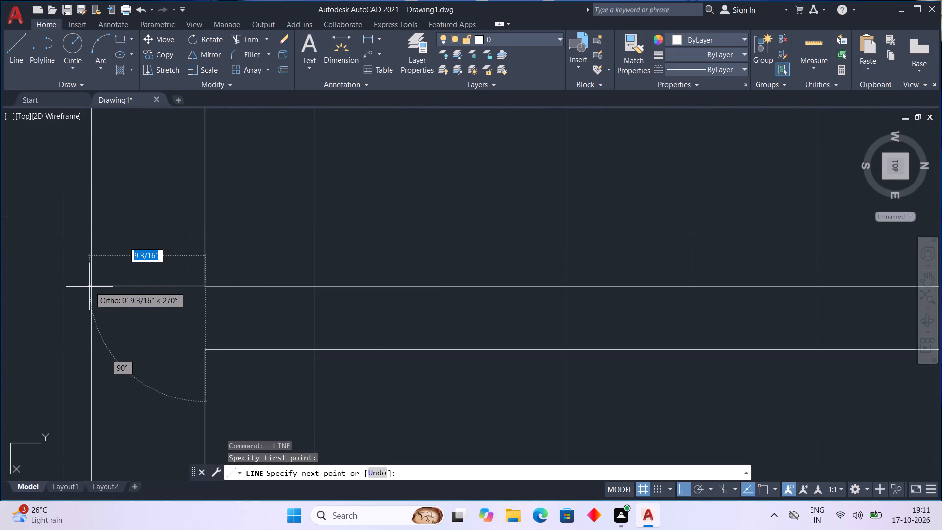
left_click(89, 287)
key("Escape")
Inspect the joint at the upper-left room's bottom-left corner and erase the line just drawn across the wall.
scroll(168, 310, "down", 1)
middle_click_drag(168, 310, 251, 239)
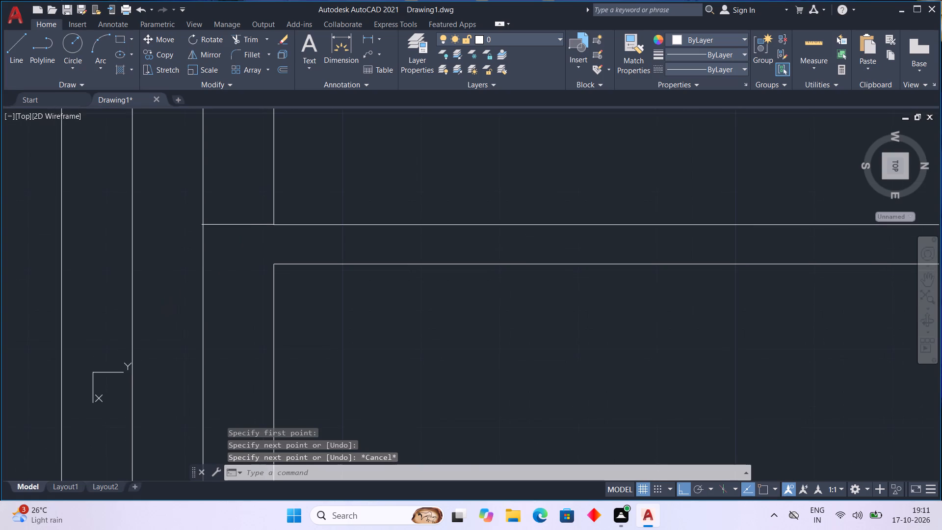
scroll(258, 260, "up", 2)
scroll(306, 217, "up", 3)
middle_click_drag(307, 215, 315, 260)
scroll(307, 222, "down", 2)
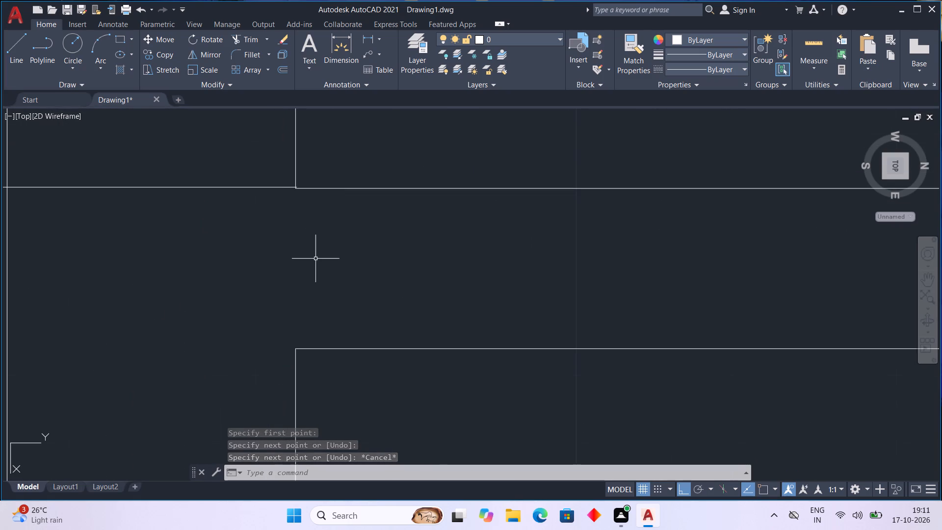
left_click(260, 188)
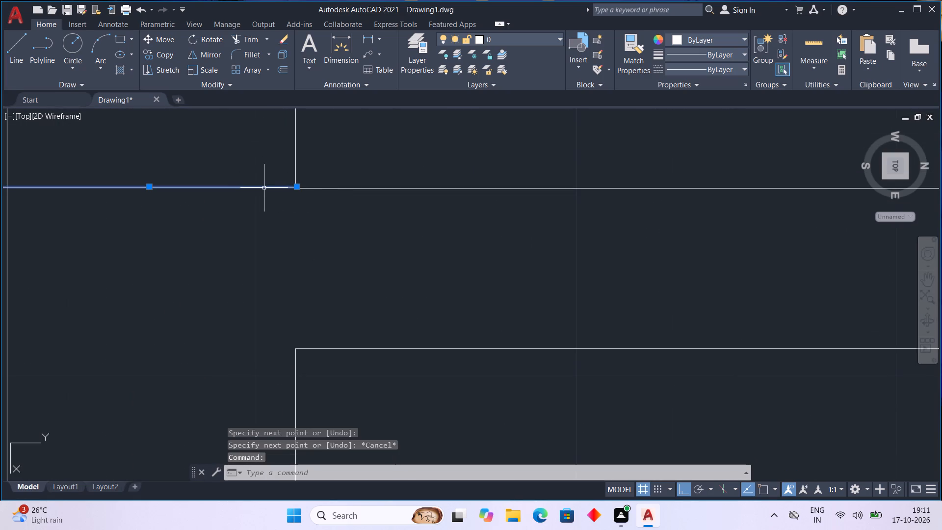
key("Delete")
Turn ortho mode off and object snap on, leaving polar tracking off.
scroll(337, 203, "down", 2)
middle_click_drag(360, 294, 346, 288)
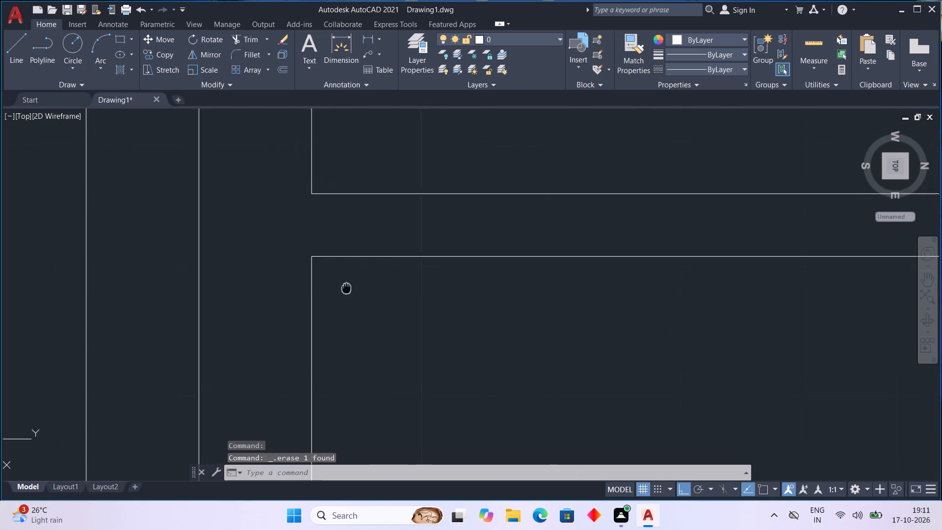
middle_click_drag(346, 288, 268, 239)
left_click(679, 486)
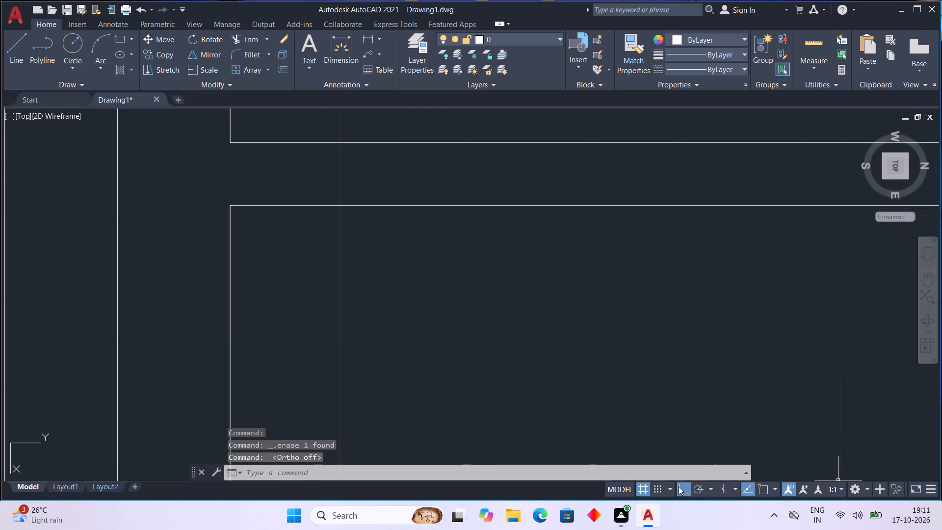
left_click(698, 486)
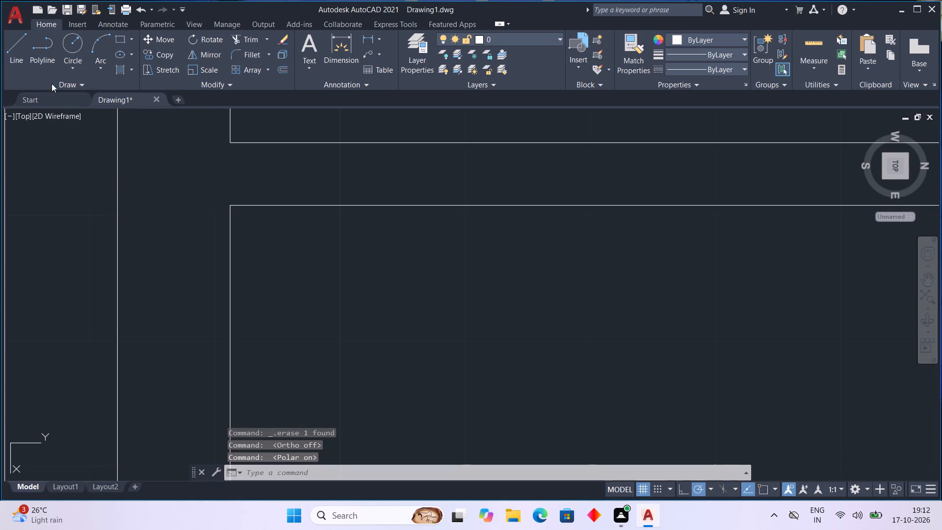
left_click(20, 51)
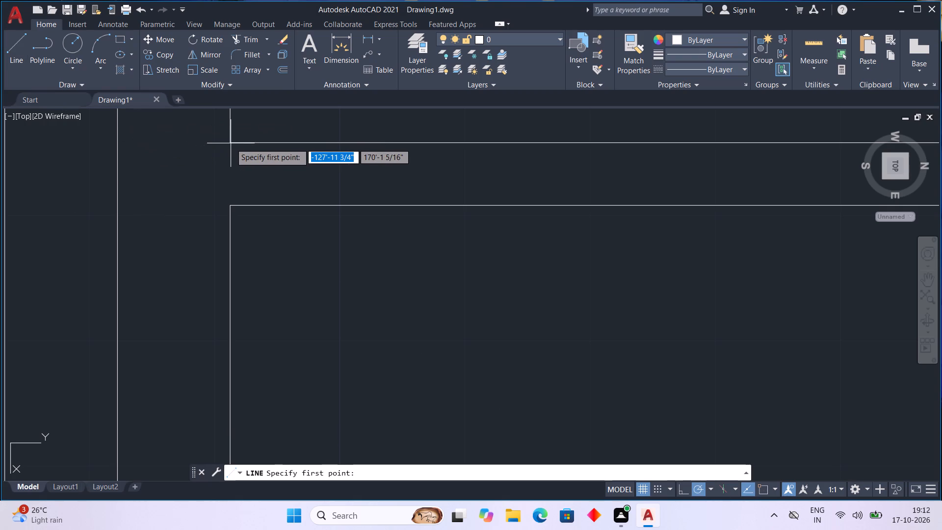
key("Escape")
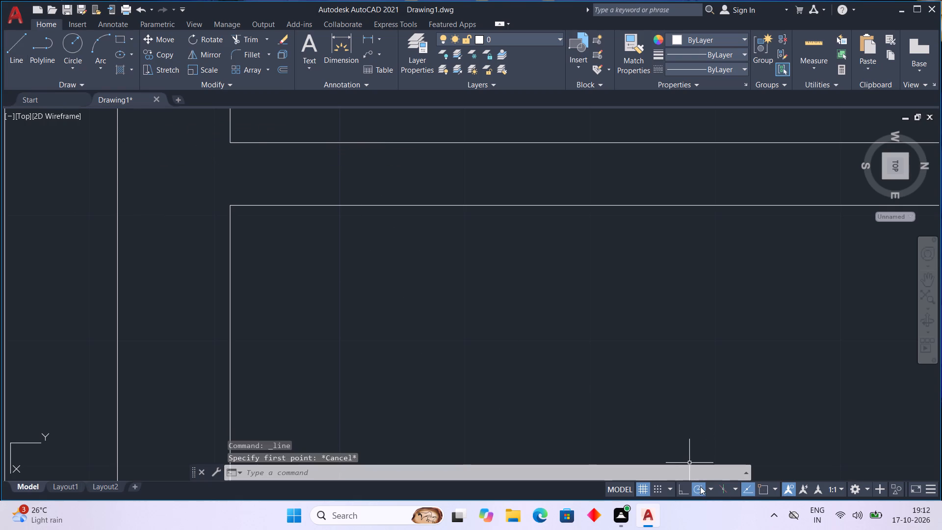
left_click(700, 486)
left_click(766, 485)
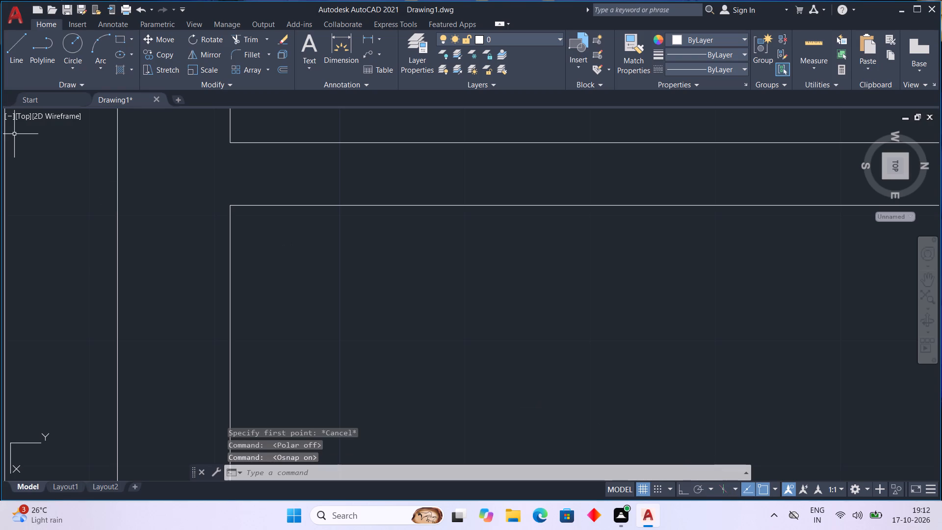
Draw a line from the upper-left room's bottom-left inner corner straight across the left wall to its outer face.
left_click_drag(23, 38, 29, 44)
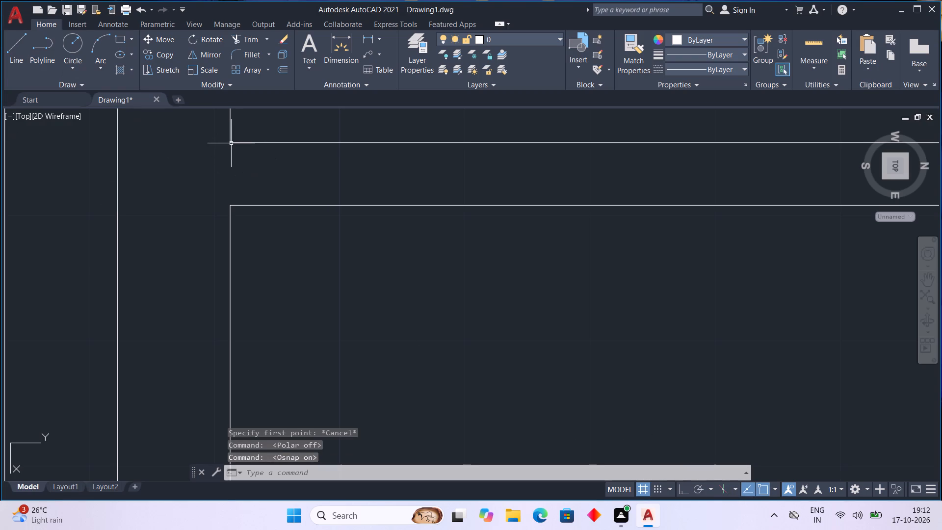
key("Escape")
middle_click(234, 146)
scroll(234, 146, "down", 2)
middle_click_drag(234, 146, 236, 223)
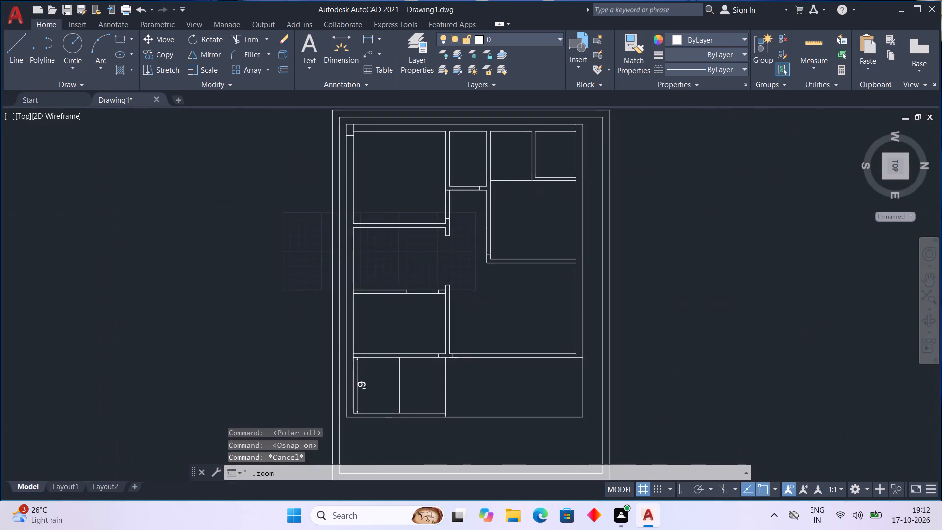
scroll(314, 189, "up", 3)
middle_click_drag(480, 214, 206, 137)
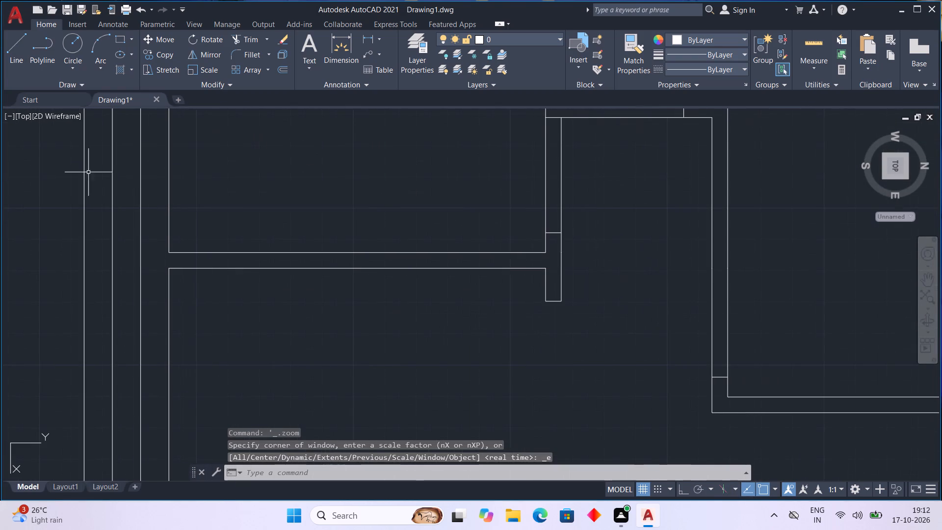
left_click(1, 43)
left_click(21, 54)
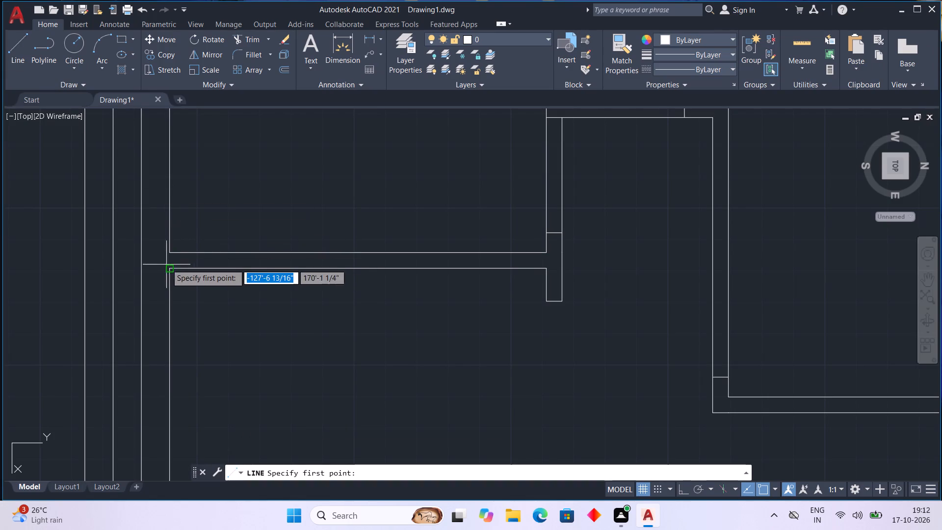
left_click(168, 254)
left_click(138, 255)
key("Escape")
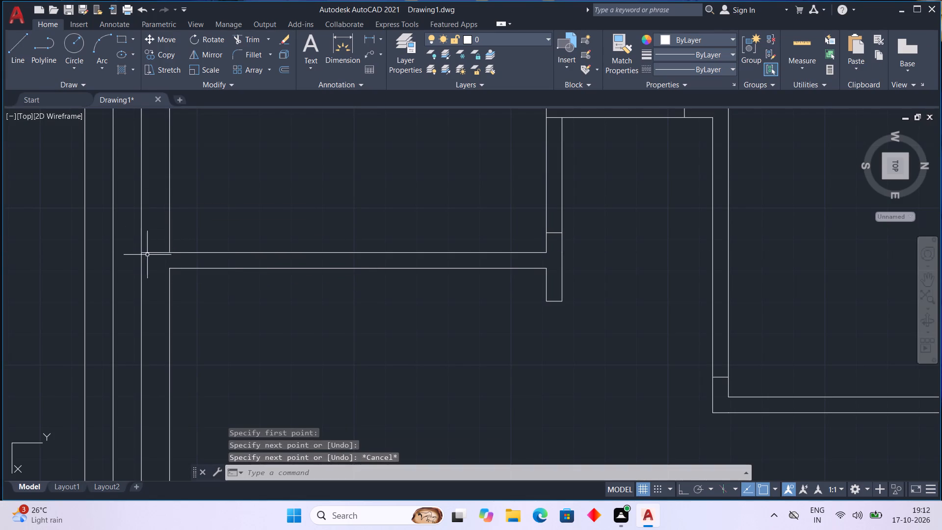
With object snap off, draw a line about 9 5/16" long across the left wall, just below the upper-left room's bottom wall.
middle_click_drag(131, 290, 120, 269)
middle_click_drag(154, 276, 147, 246)
middle_click_drag(154, 245, 157, 260)
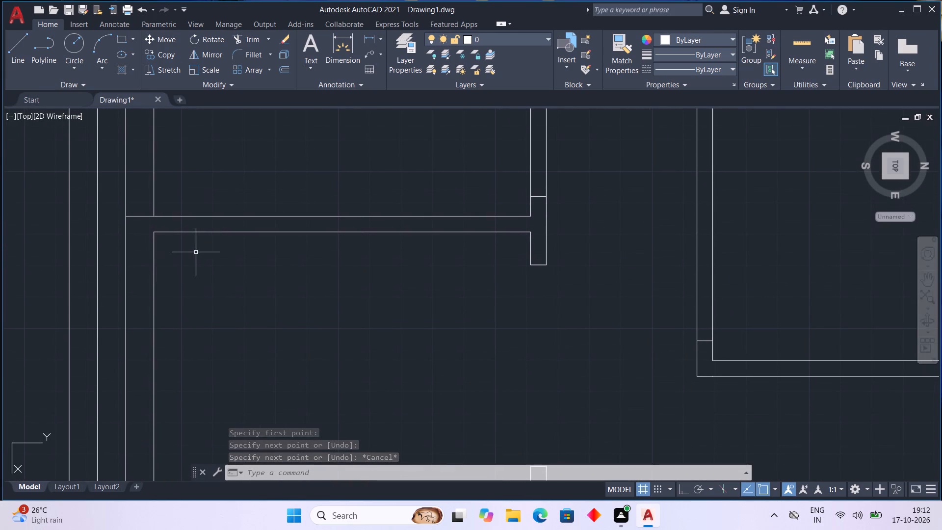
scroll(195, 251, "up", 1)
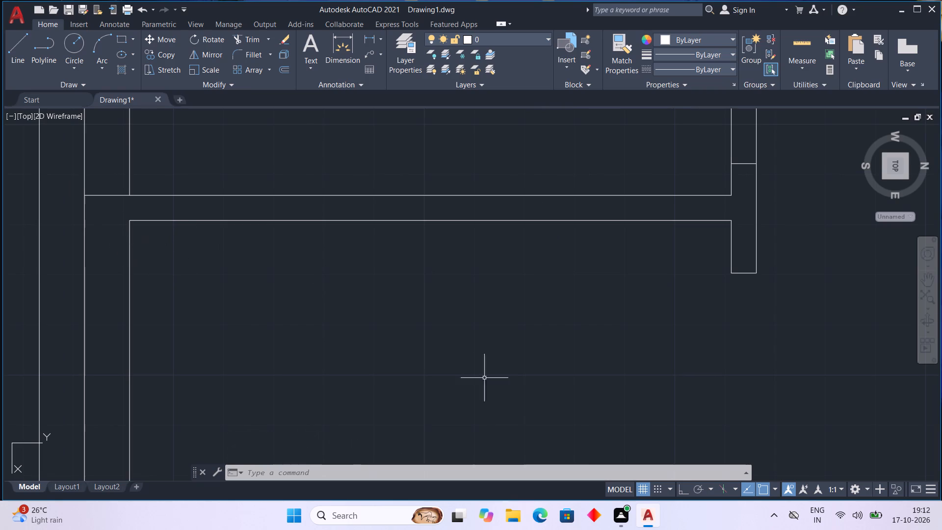
left_click(762, 490)
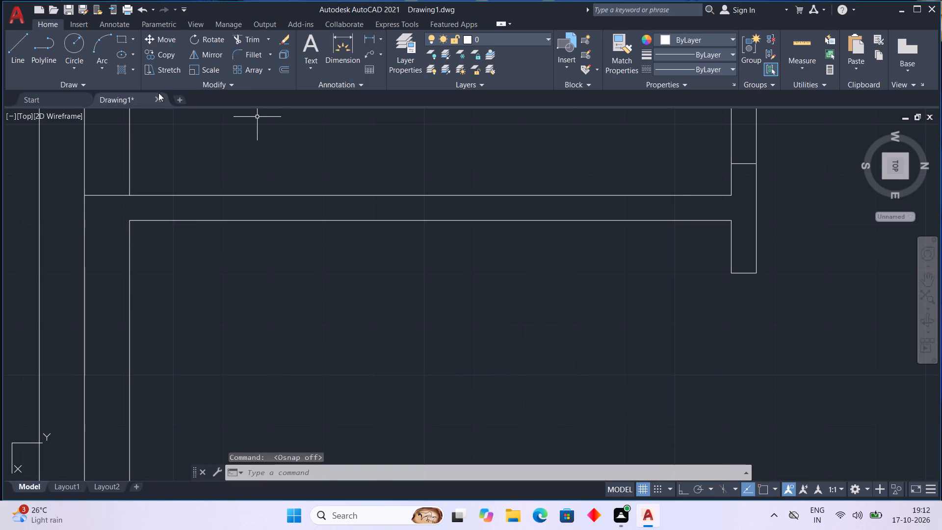
left_click(12, 45)
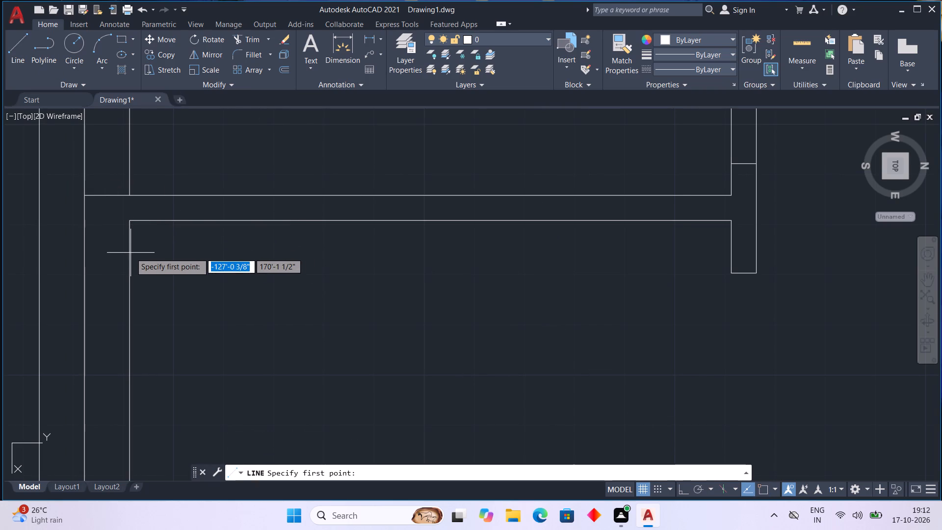
left_click(130, 255)
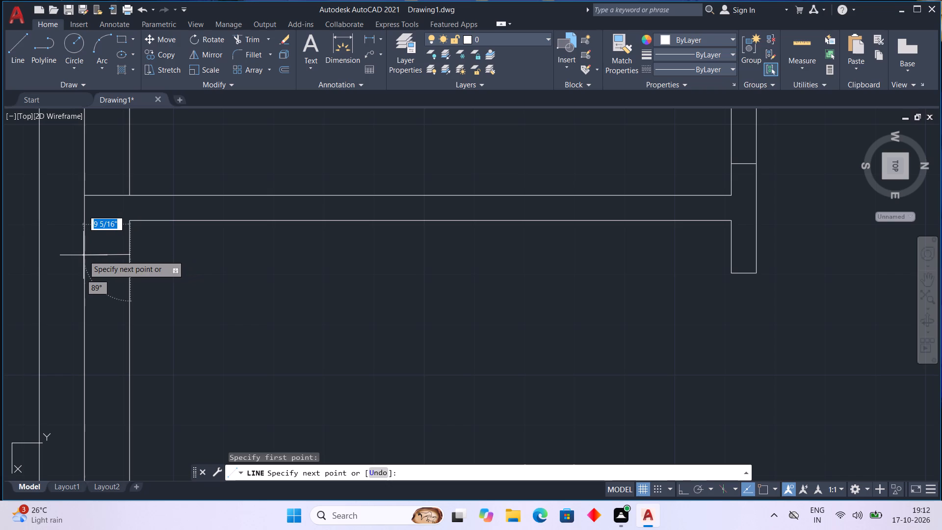
left_click(83, 255)
key("grave")
key("Escape")
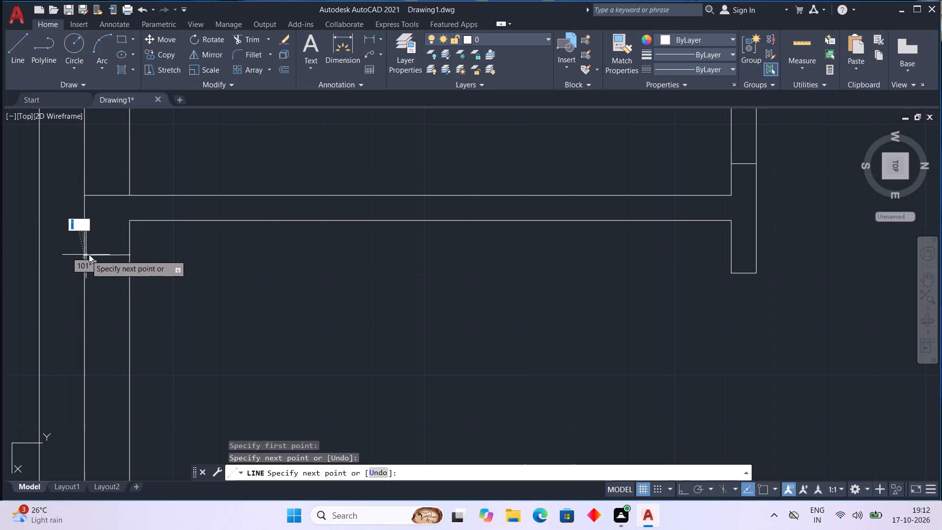
scroll(121, 256, "down", 1)
key("Escape")
scroll(137, 249, "up", 3)
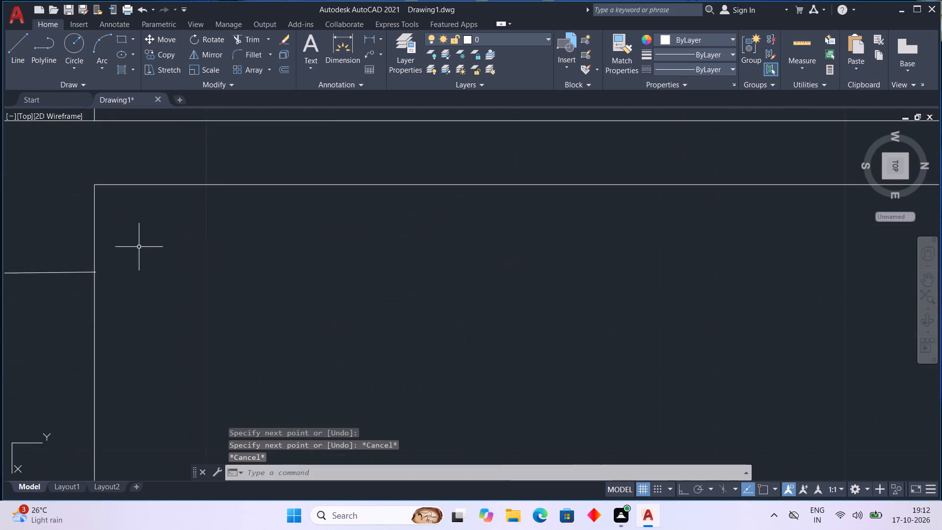
Examine the left outer wall beside the middle and lower-left rooms for further joints that need lines across the wall.
scroll(143, 251, "down", 2)
middle_click_drag(144, 257, 179, 225)
scroll(186, 212, "down", 3)
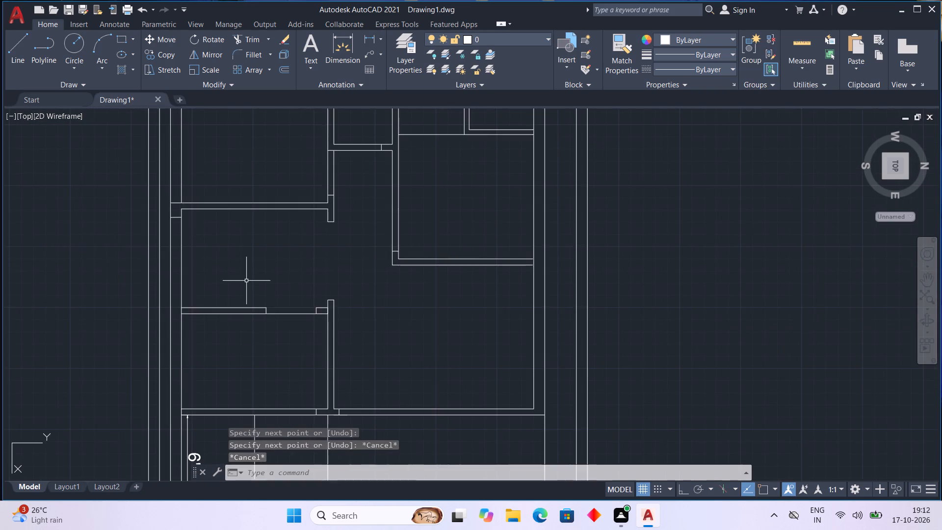
scroll(244, 279, "down", 1)
middle_click_drag(237, 276, 199, 230)
scroll(180, 284, "up", 2)
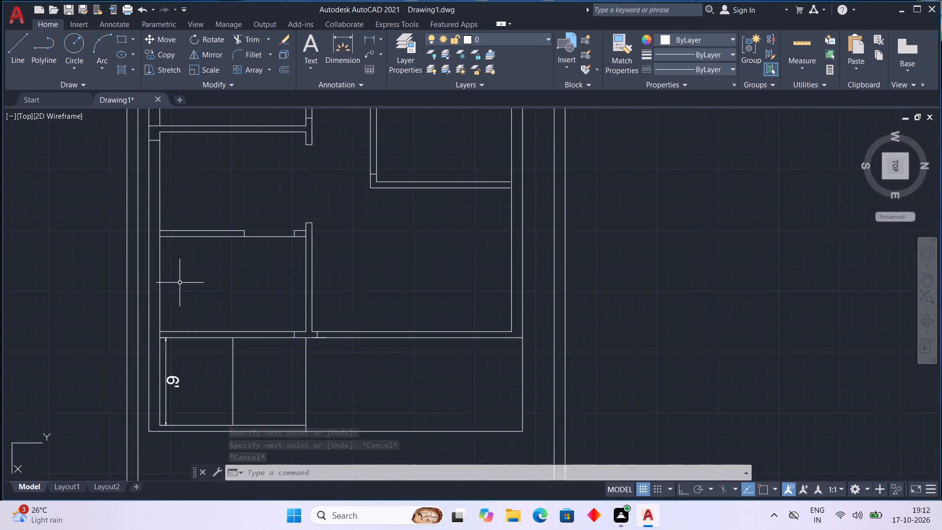
middle_click_drag(177, 265, 234, 286)
middle_click_drag(219, 205, 219, 217)
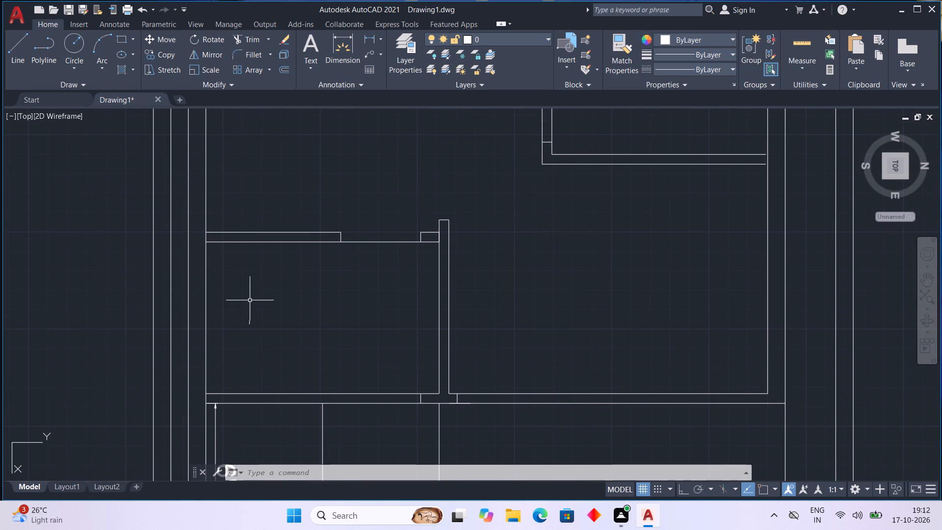
middle_click_drag(248, 302, 223, 154)
scroll(213, 235, "up", 1)
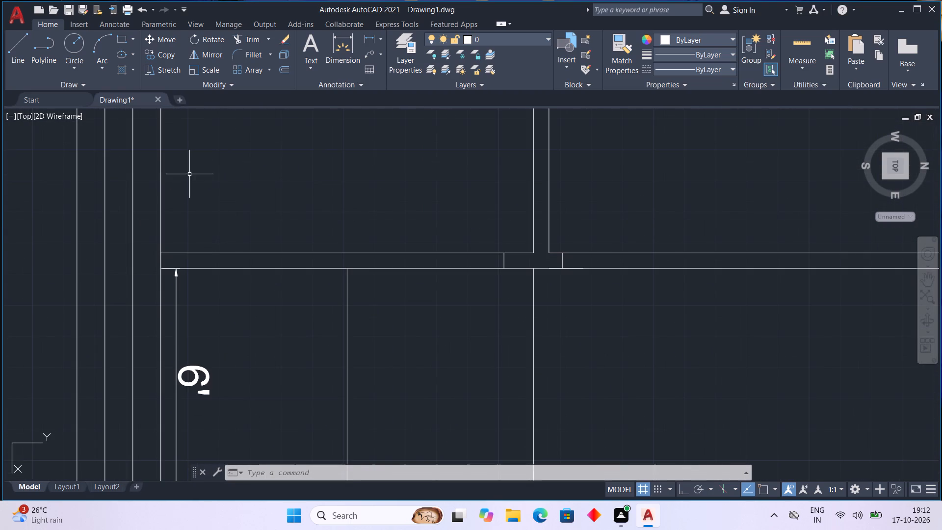
scroll(190, 175, "down", 2)
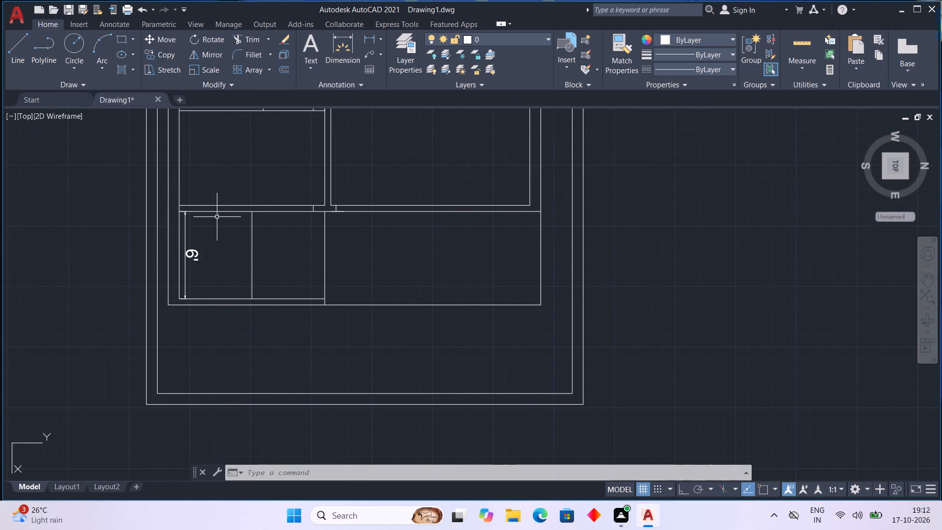
middle_click_drag(194, 183, 204, 212)
scroll(201, 215, "up", 2)
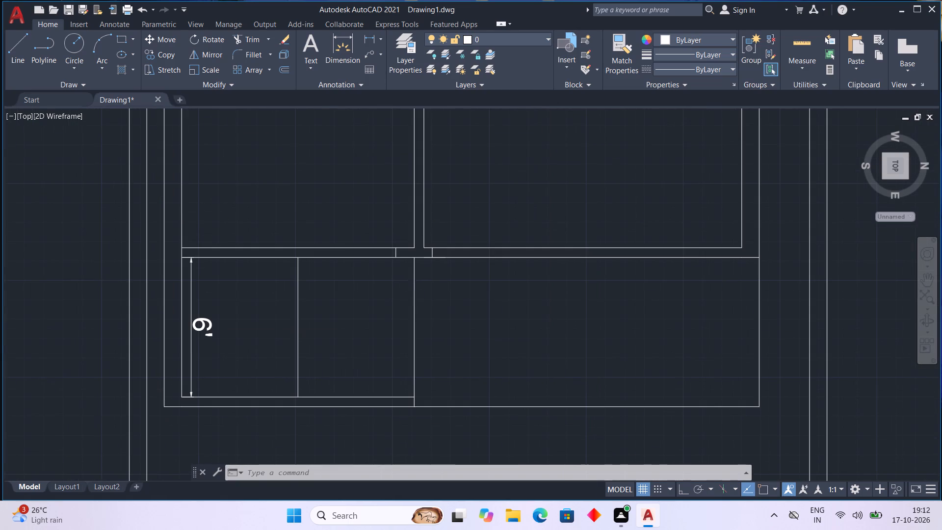
scroll(201, 212, "down", 1)
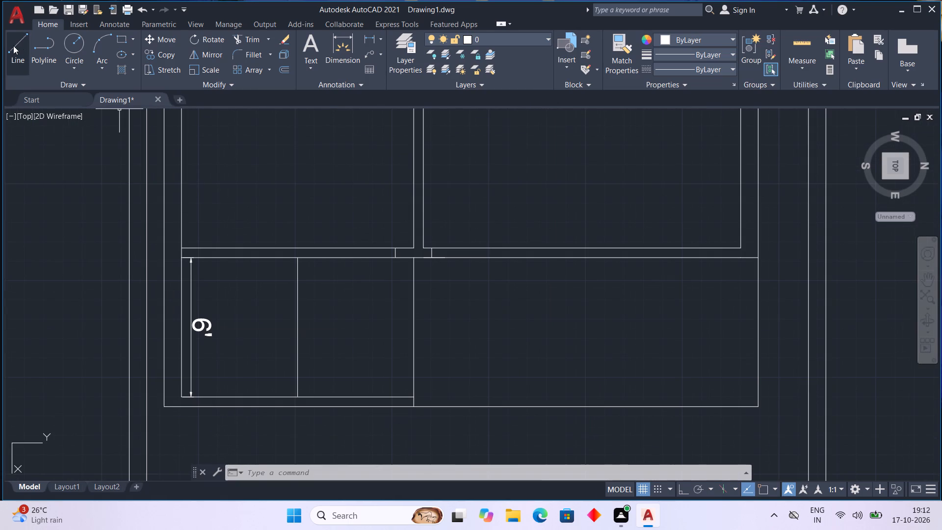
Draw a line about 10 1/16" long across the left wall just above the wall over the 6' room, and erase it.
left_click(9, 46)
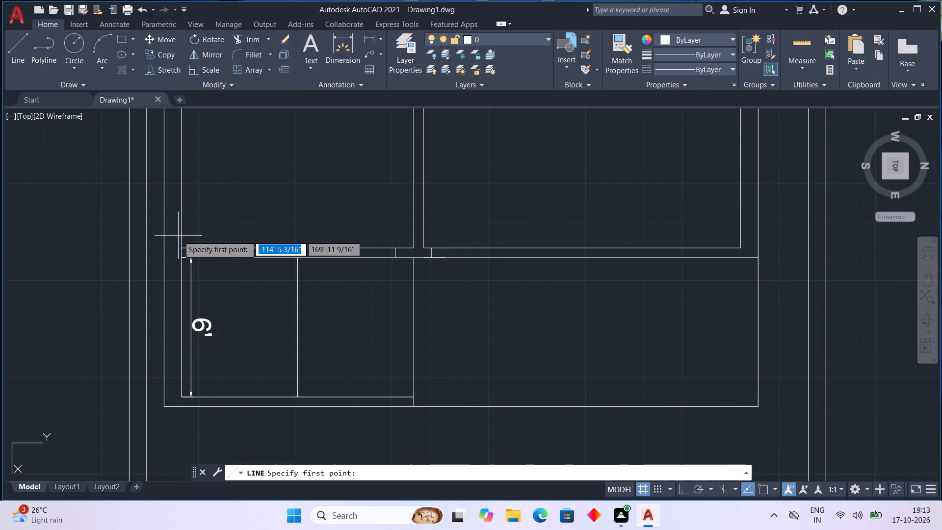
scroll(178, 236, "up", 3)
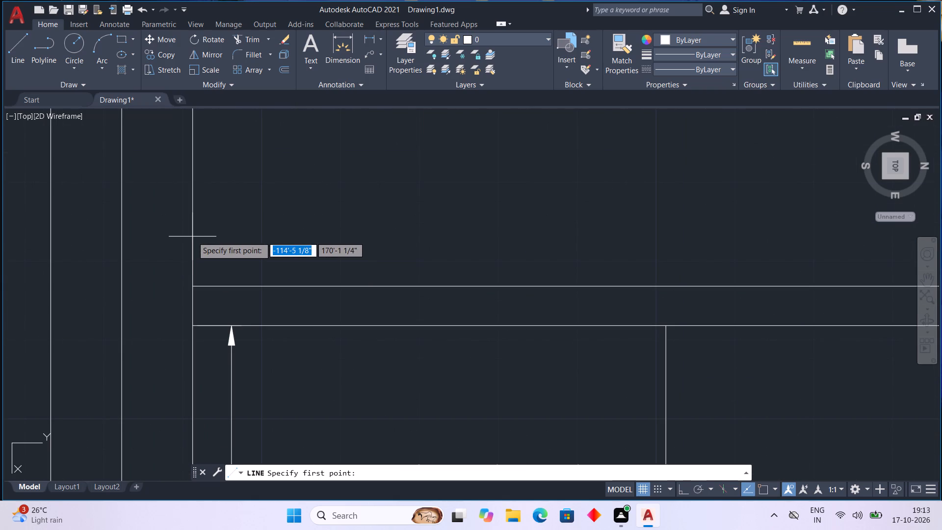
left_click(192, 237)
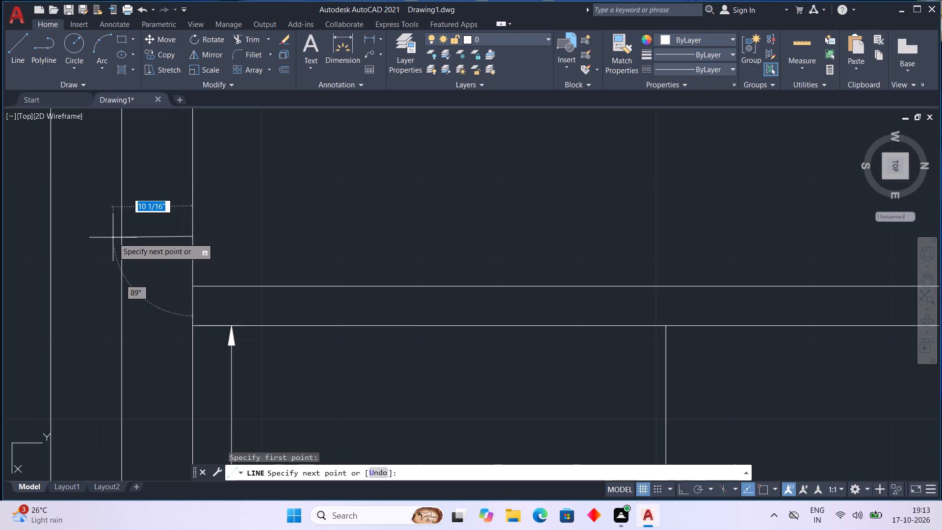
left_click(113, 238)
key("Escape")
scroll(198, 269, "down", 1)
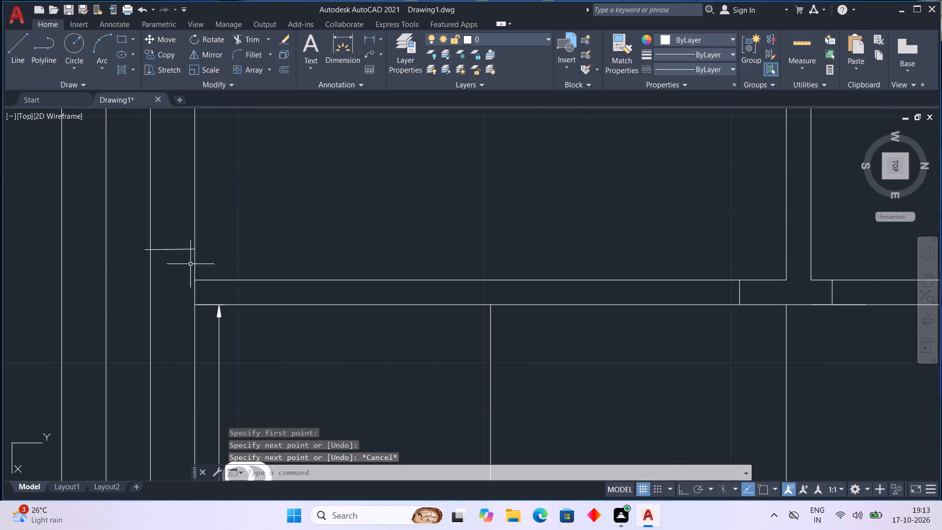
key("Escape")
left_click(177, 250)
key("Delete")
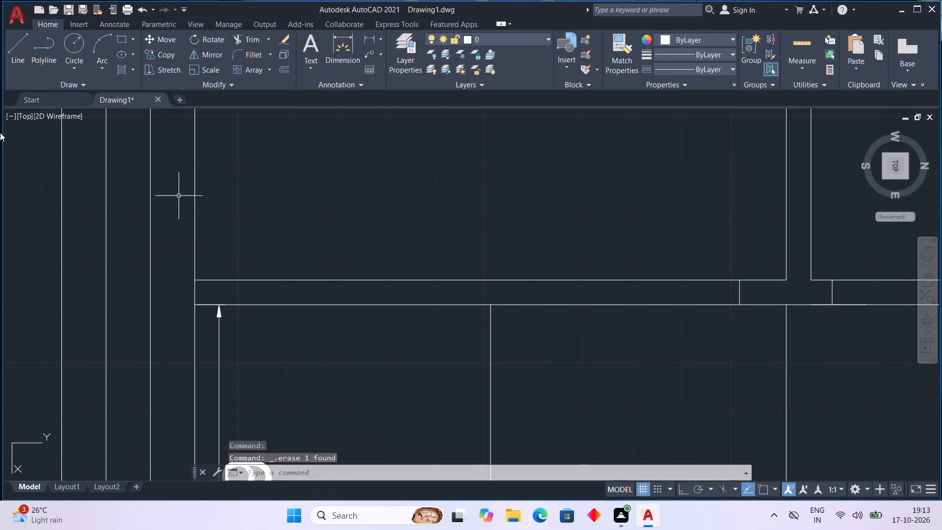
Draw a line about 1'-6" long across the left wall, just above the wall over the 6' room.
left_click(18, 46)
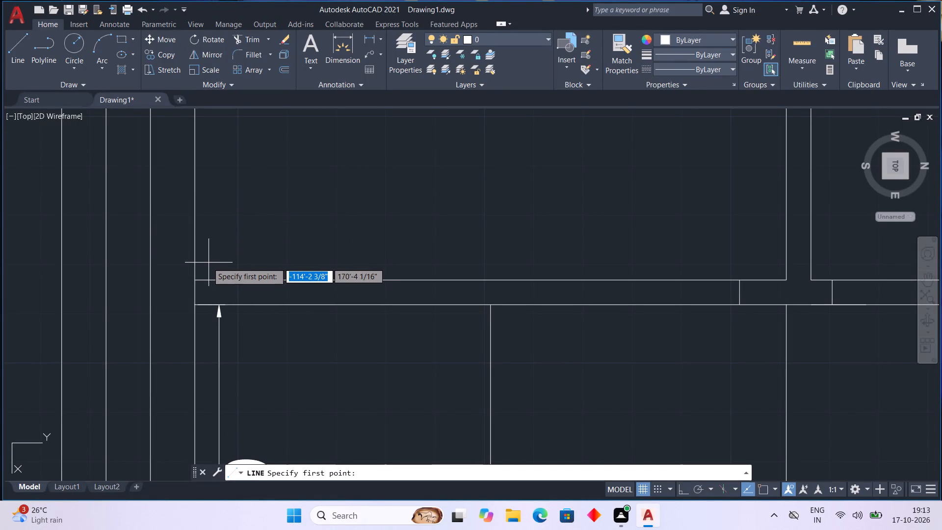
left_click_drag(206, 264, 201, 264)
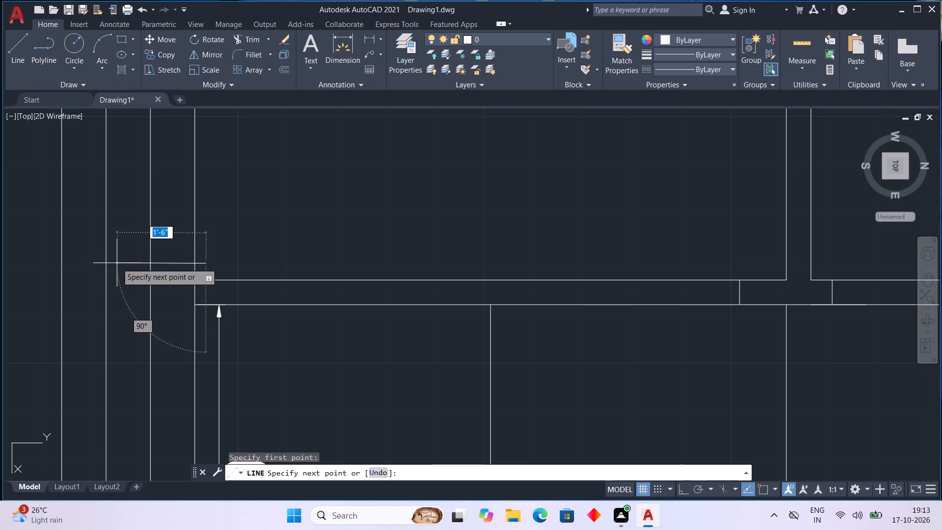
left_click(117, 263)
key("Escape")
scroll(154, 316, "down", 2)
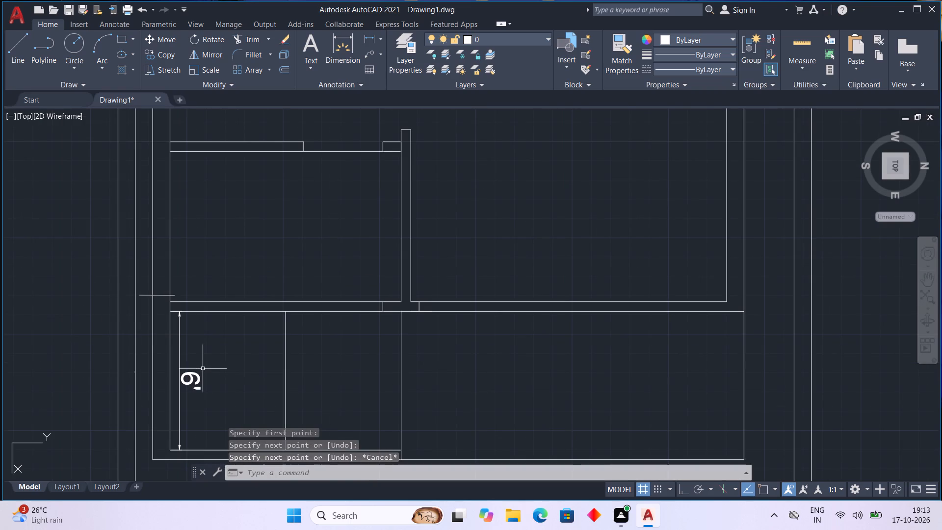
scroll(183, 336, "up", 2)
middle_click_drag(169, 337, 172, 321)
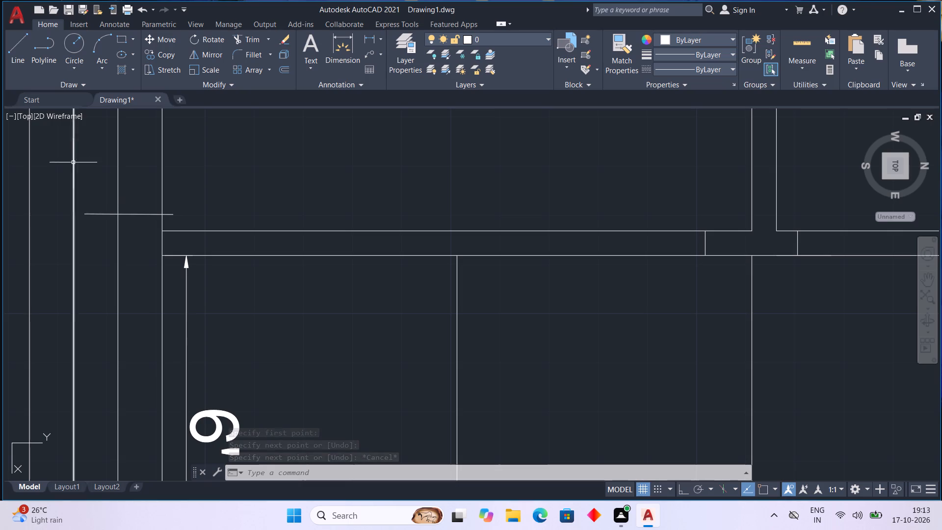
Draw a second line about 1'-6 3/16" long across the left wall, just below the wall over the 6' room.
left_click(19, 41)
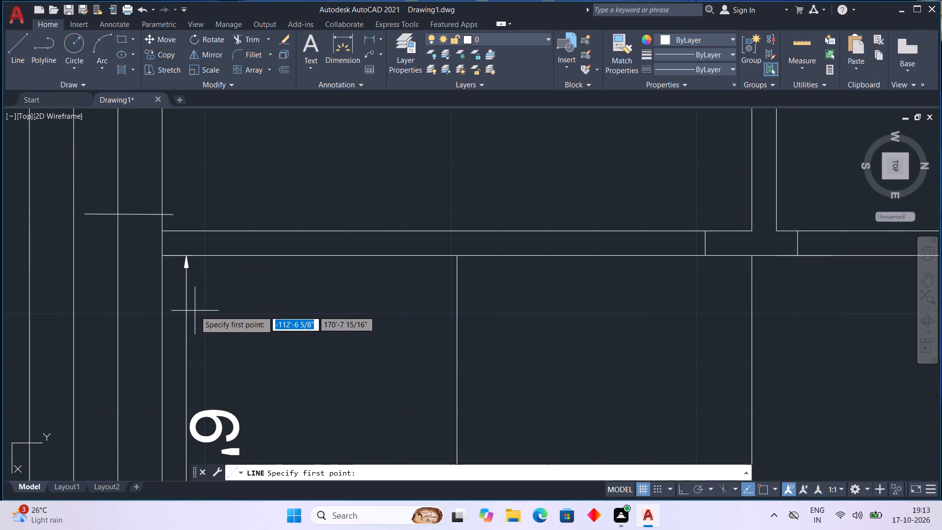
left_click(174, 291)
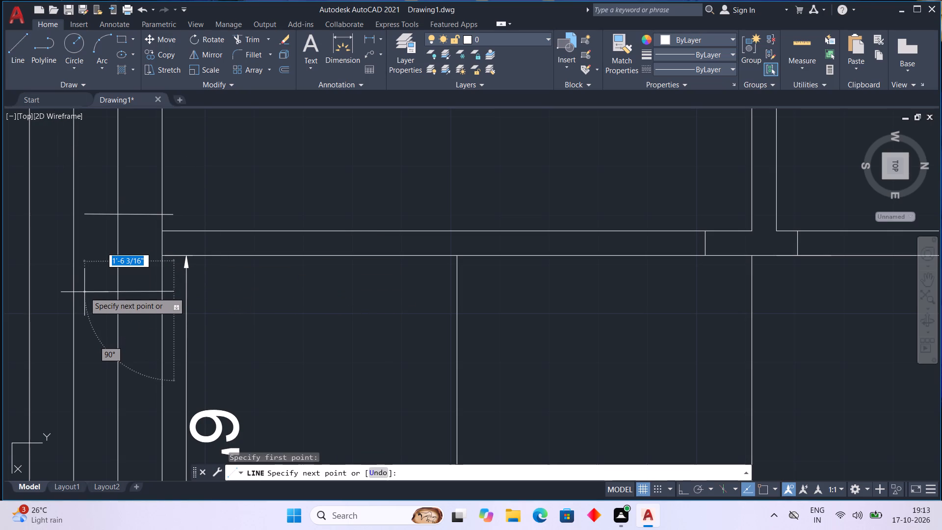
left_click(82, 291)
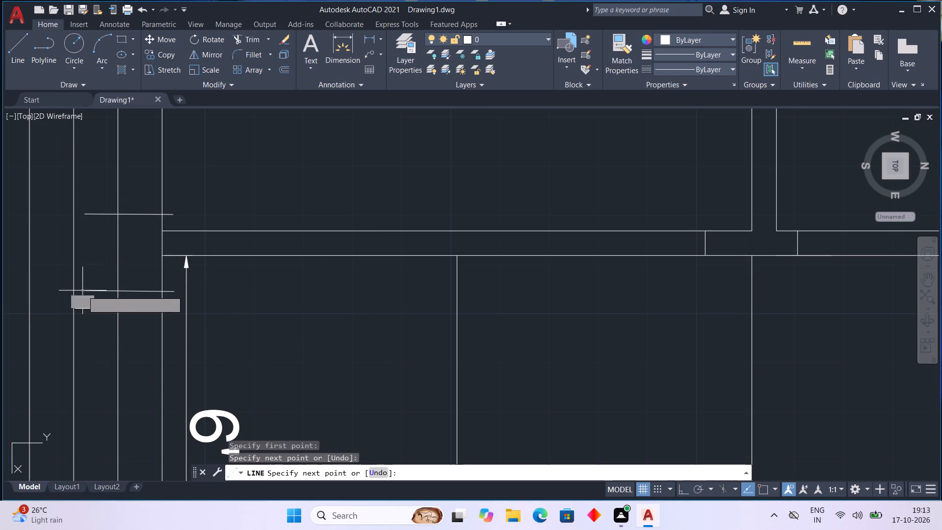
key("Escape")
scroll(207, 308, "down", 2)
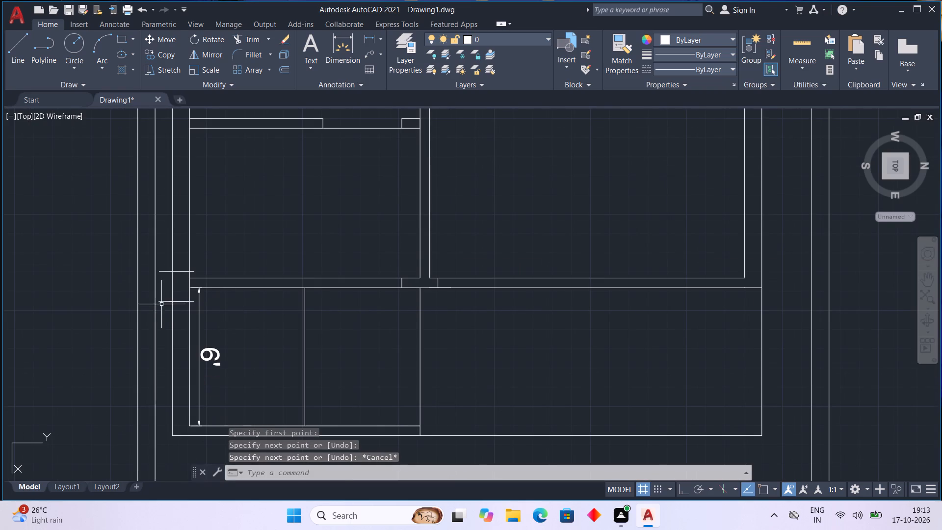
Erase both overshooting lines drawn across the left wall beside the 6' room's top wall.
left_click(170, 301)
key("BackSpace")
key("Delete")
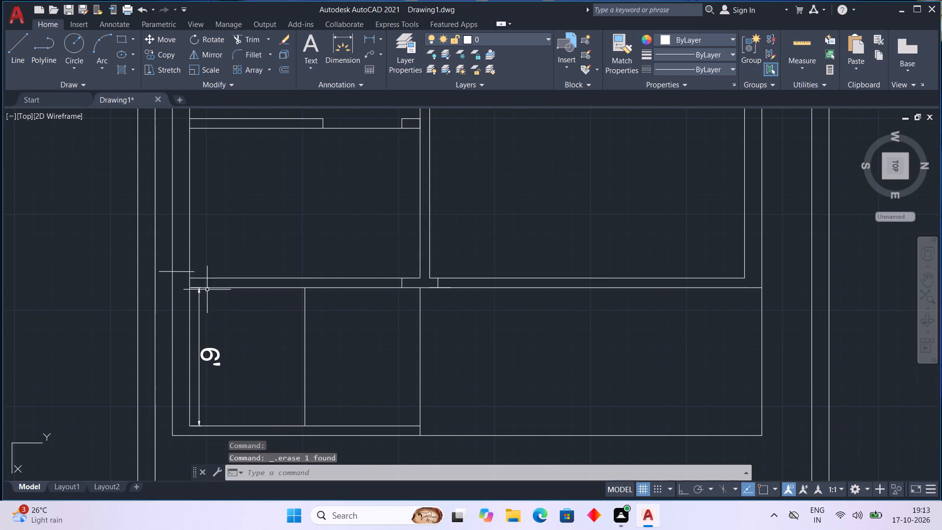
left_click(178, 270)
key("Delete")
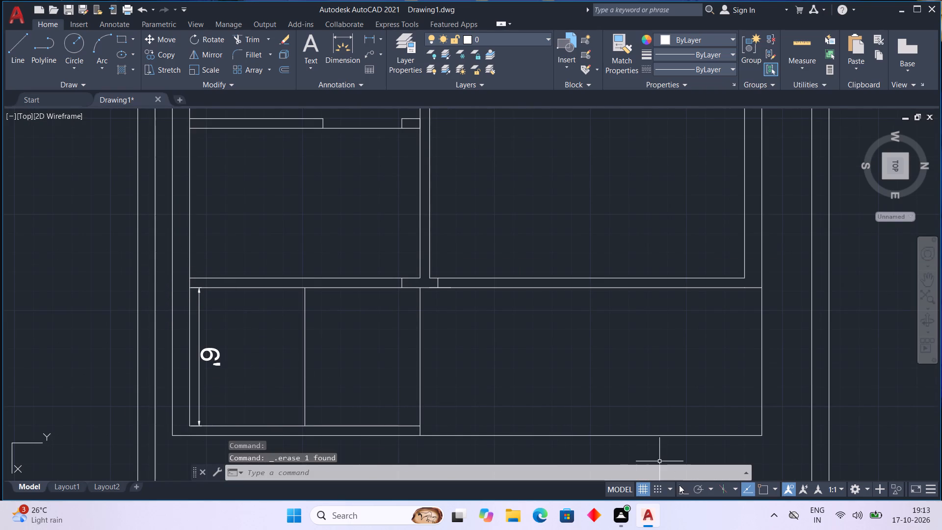
Turn ortho mode on.
left_click(686, 491)
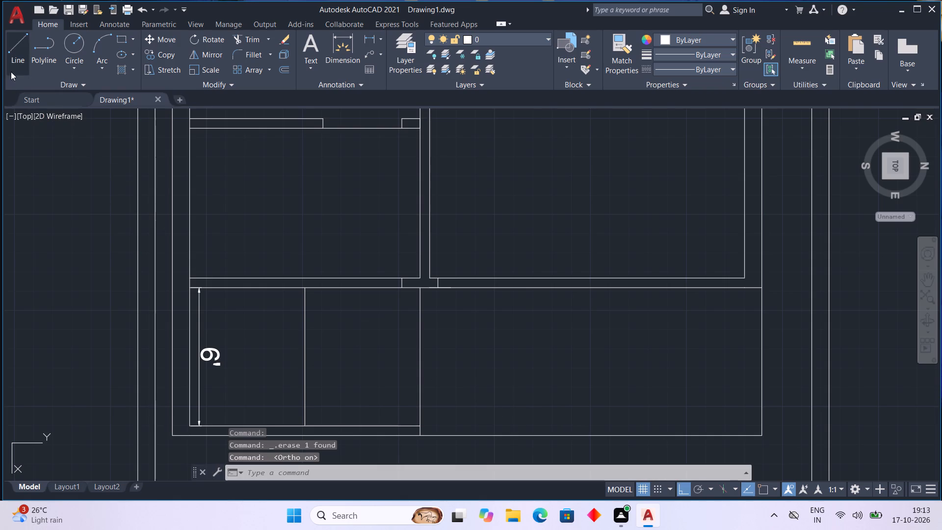
Draw a straight horizontal line across the left outer wall, just above the wall over the 6' room.
left_click_drag(11, 59, 16, 60)
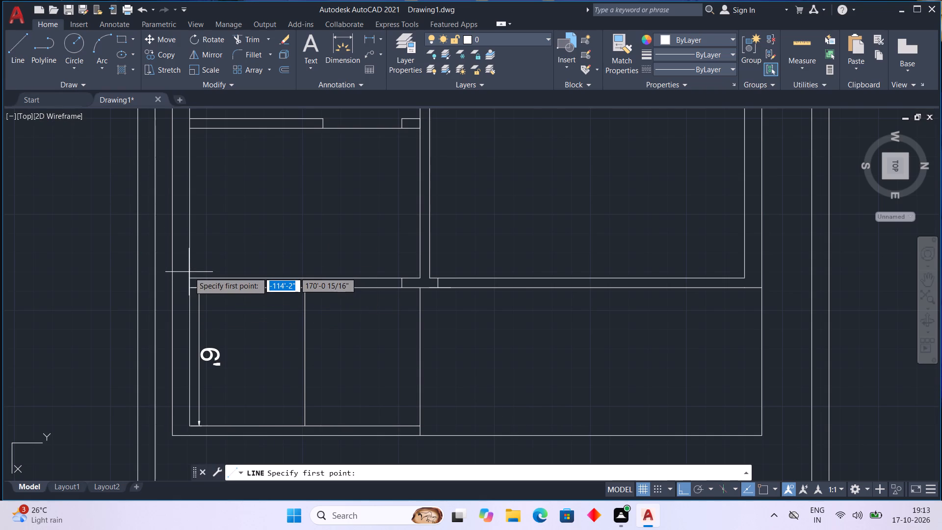
scroll(189, 272, "up", 3)
left_click(226, 259)
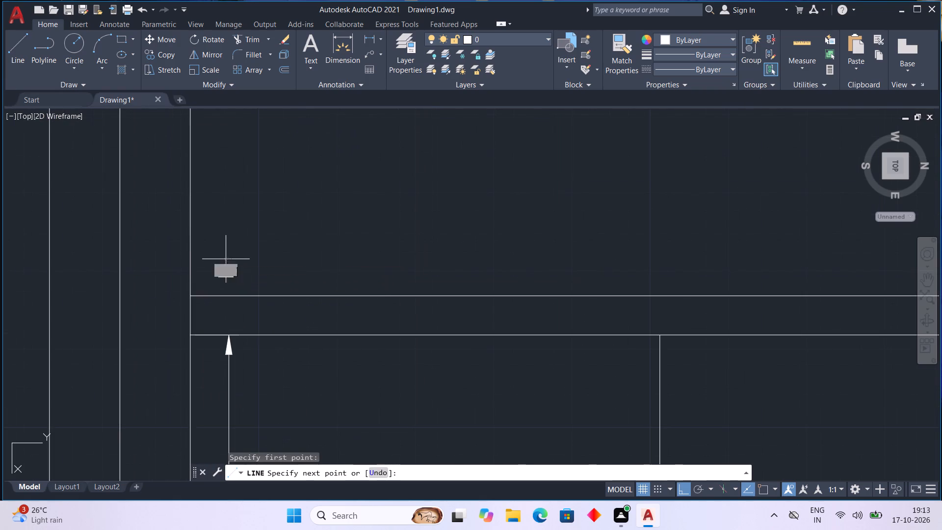
left_click(96, 254)
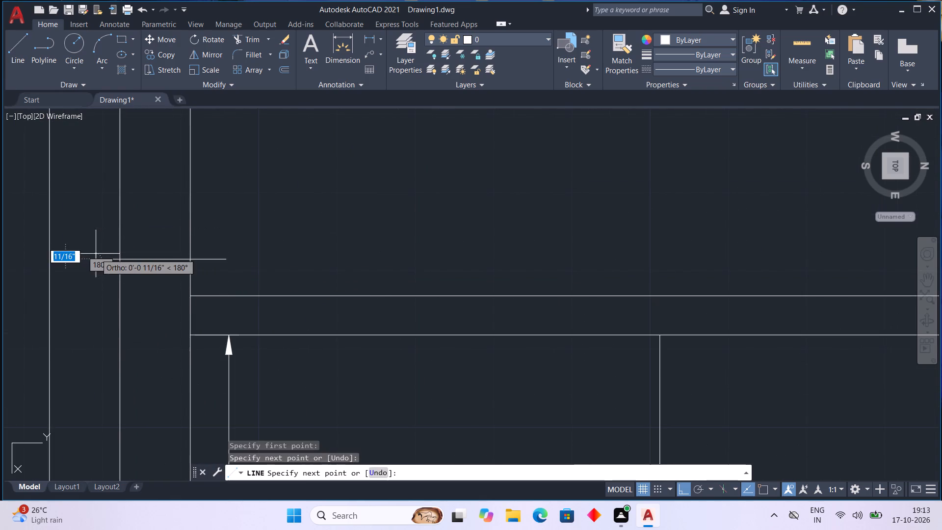
key("Escape")
Turn object snap on for the next line.
middle_click_drag(271, 336, 283, 224)
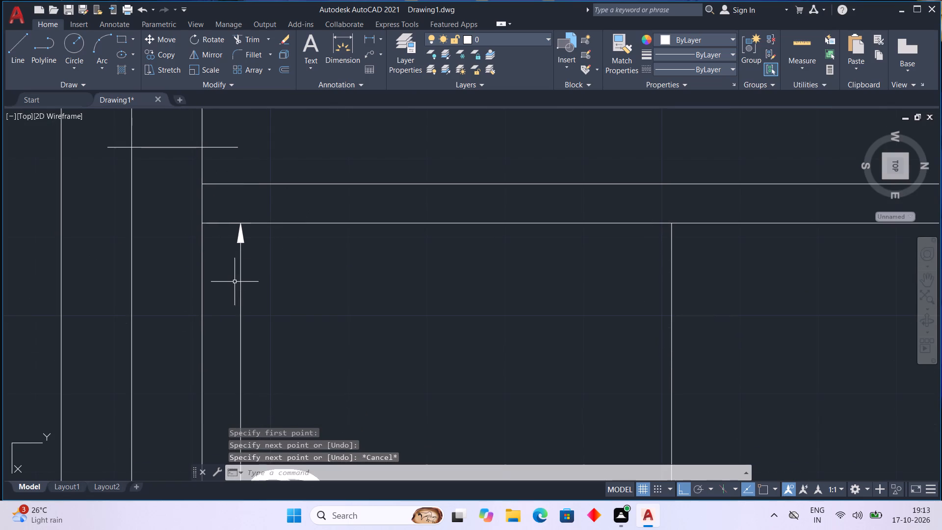
key("space")
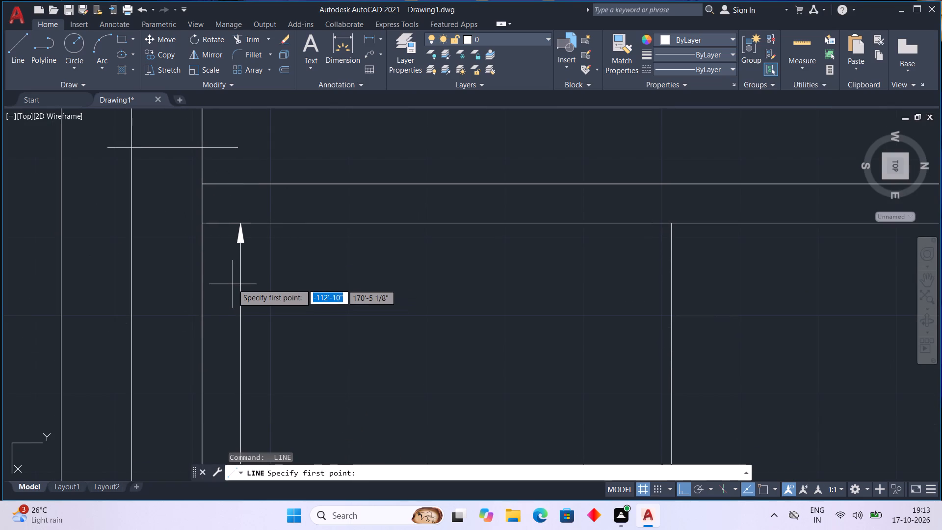
middle_click_drag(222, 259, 230, 298)
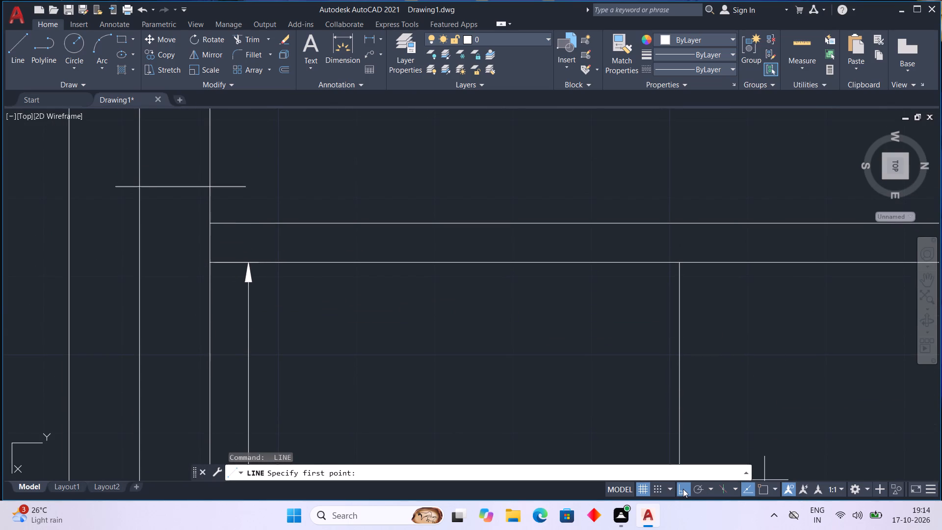
left_click(761, 484)
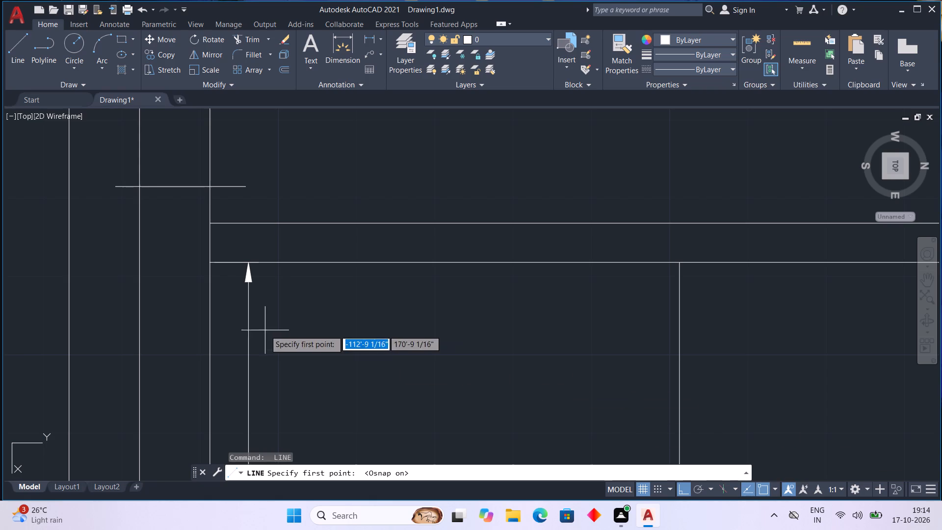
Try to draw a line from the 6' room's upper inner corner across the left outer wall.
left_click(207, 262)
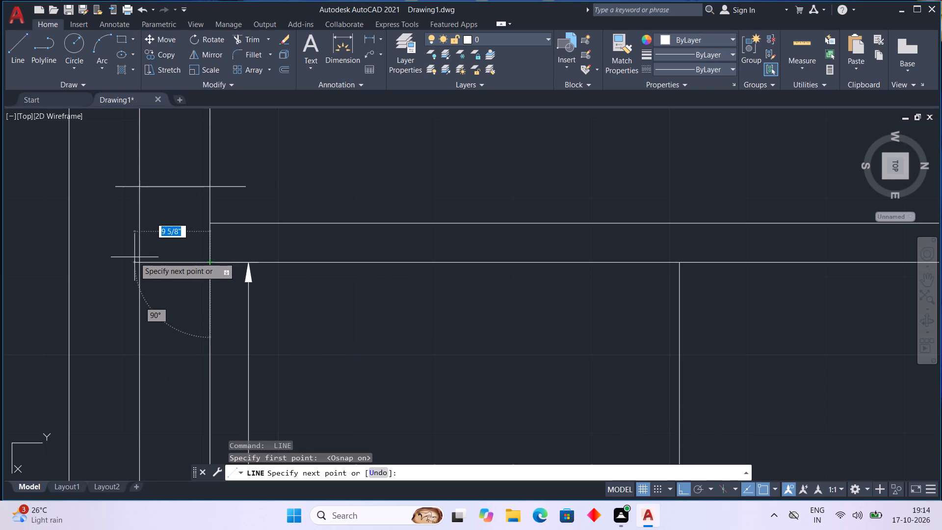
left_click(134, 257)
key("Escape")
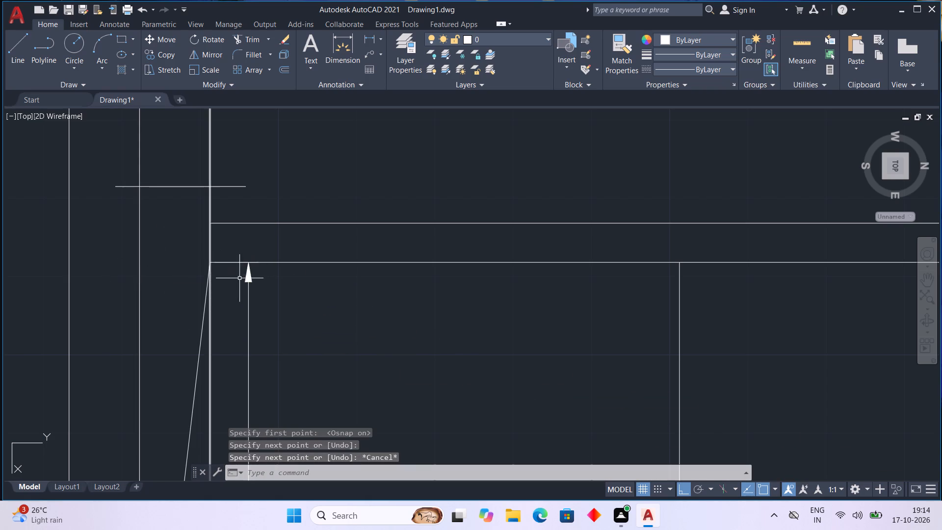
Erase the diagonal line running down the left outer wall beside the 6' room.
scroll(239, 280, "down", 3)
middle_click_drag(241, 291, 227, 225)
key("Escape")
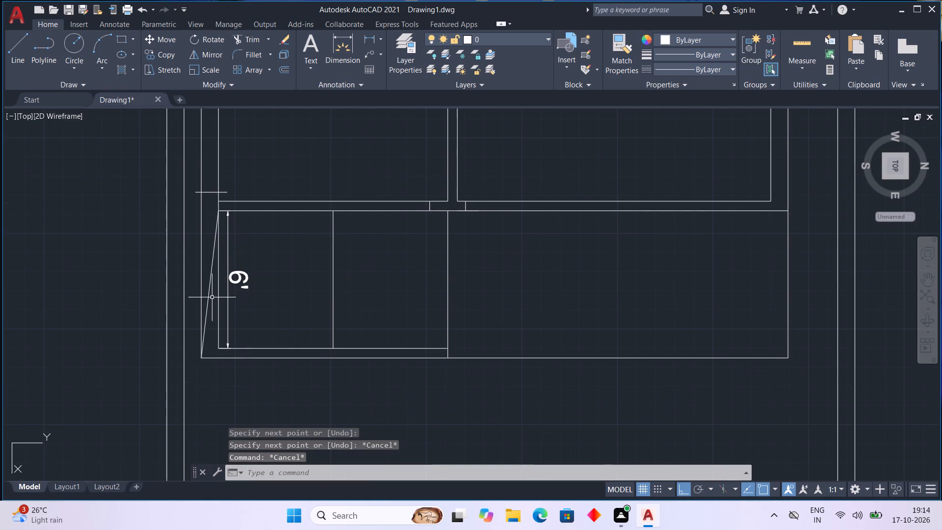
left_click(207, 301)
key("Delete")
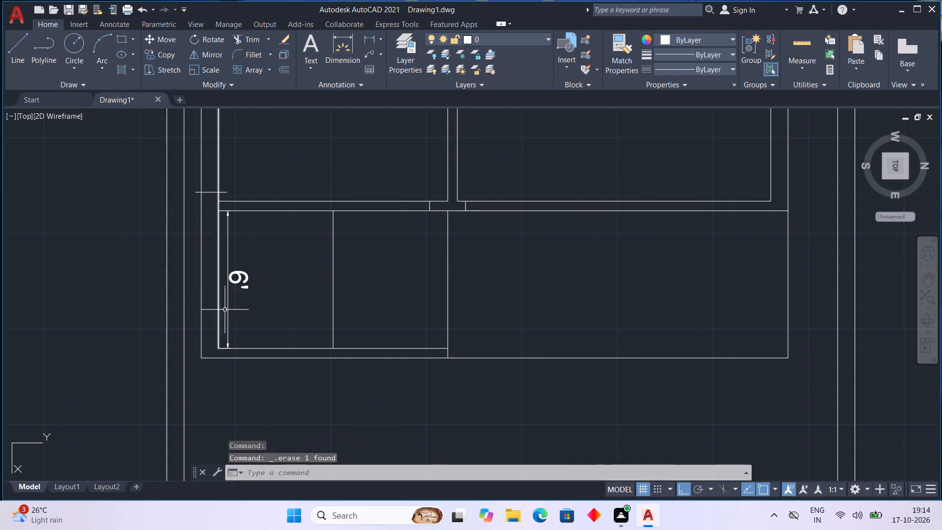
Turn ortho mode off and draw a line from the 6' room's upper inner corner across the left outer wall.
left_click(686, 486)
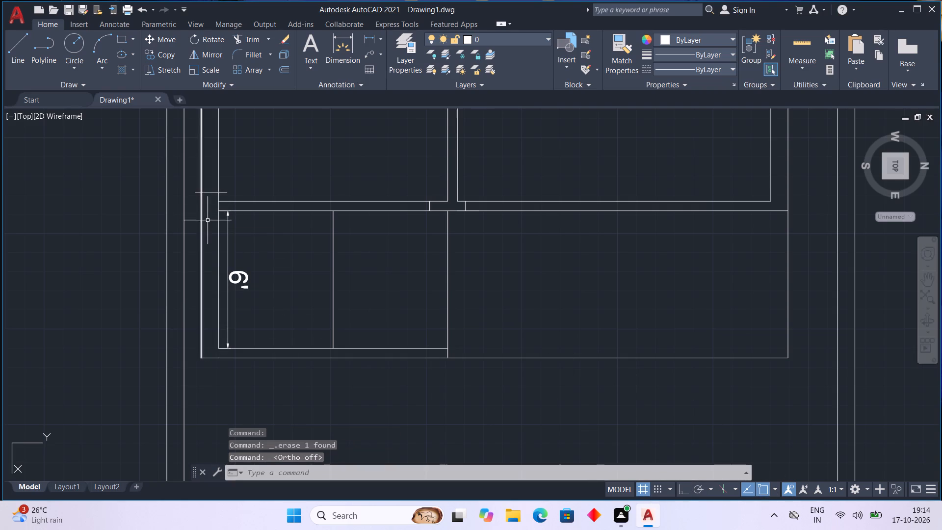
key("space")
left_click(20, 51)
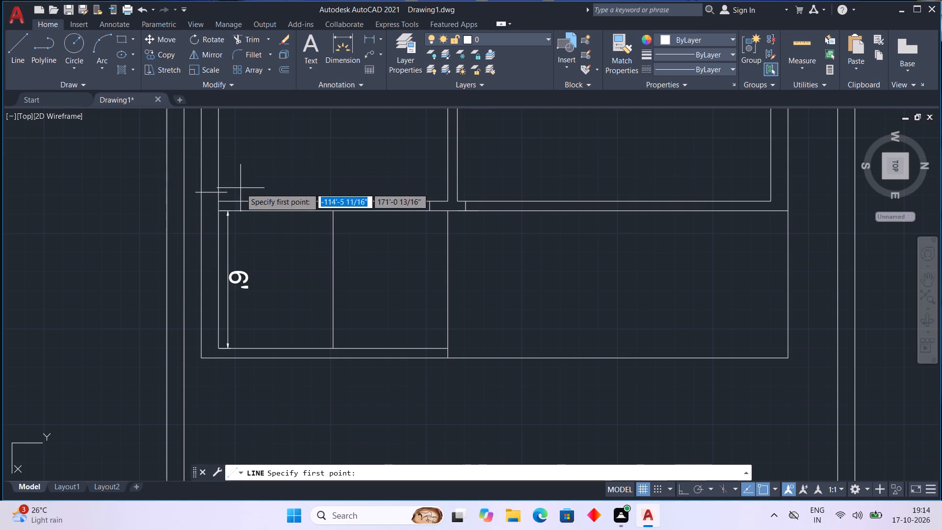
left_click(220, 208)
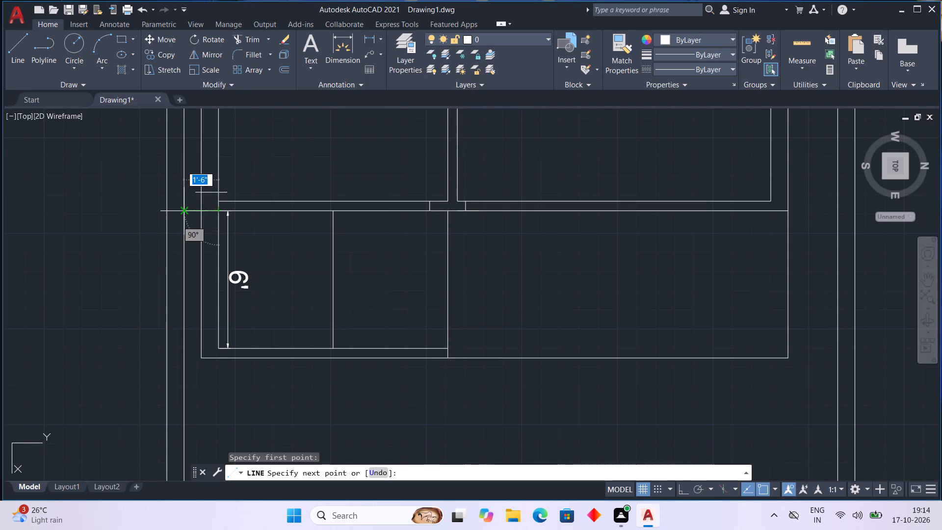
left_click(192, 207)
key("Escape")
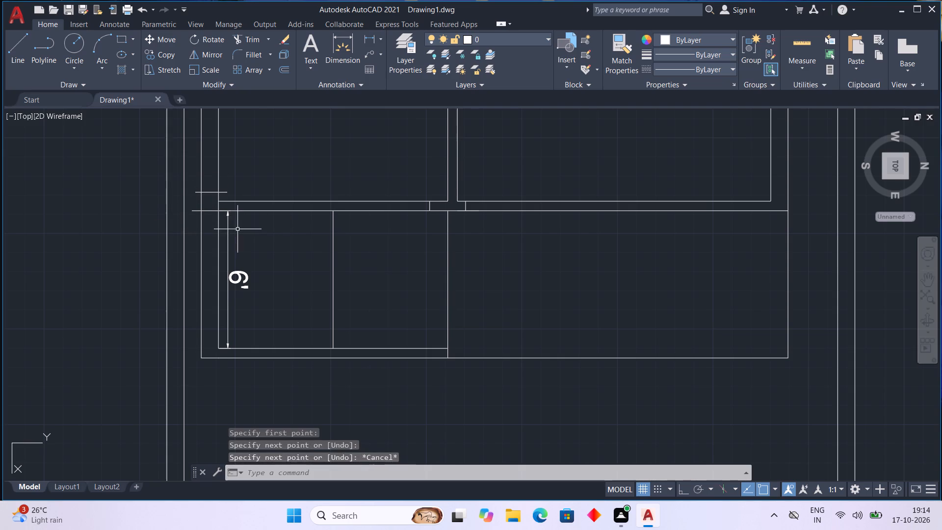
Trim the ends of the two cross lines that overshoot the left outer wall's faces.
scroll(235, 230, "up", 2)
scroll(235, 230, "down", 1)
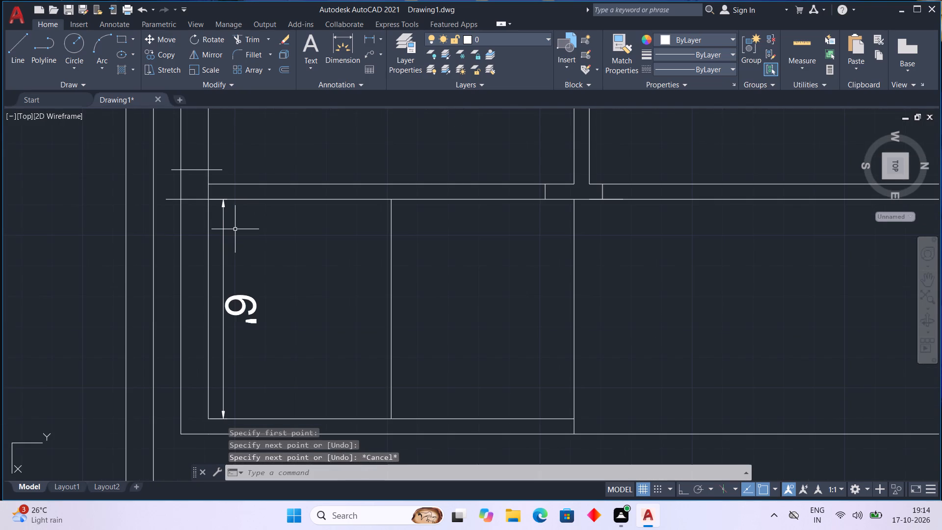
middle_click_drag(235, 227, 241, 280)
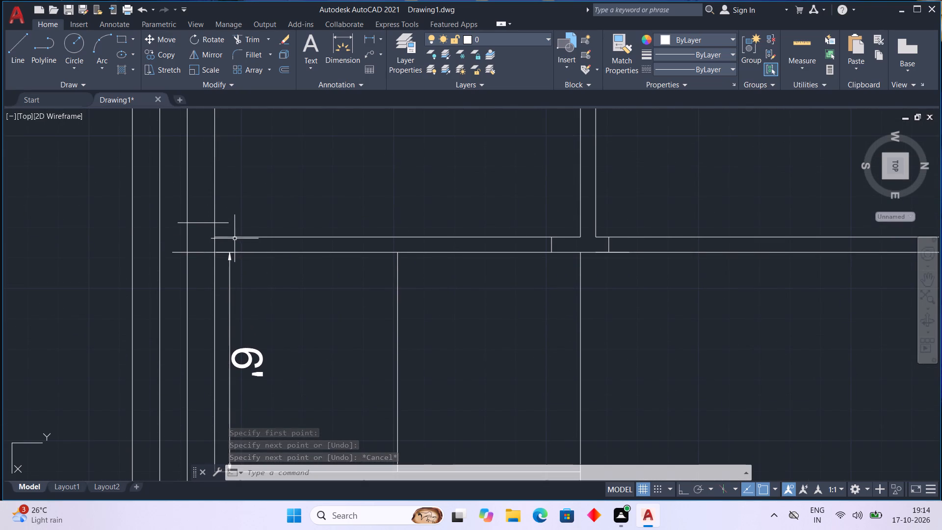
left_click(235, 37)
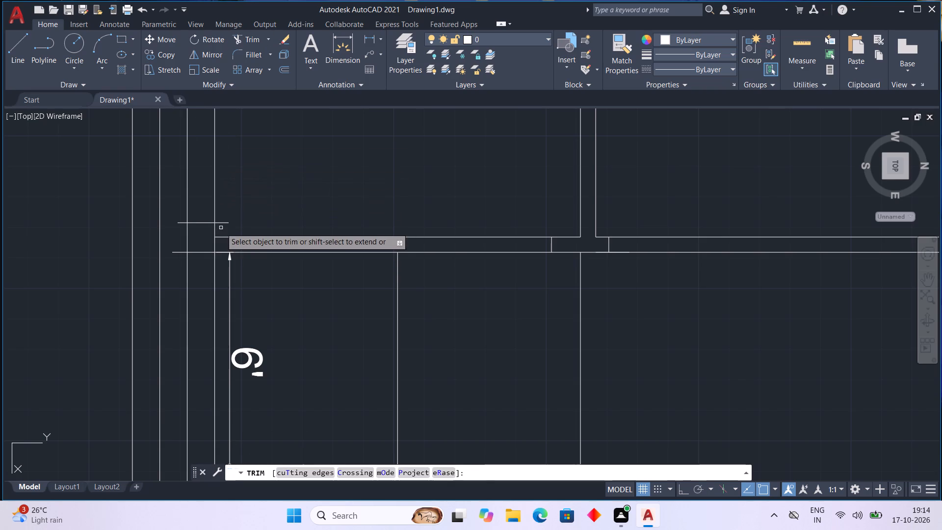
left_click(223, 222)
left_click(180, 222)
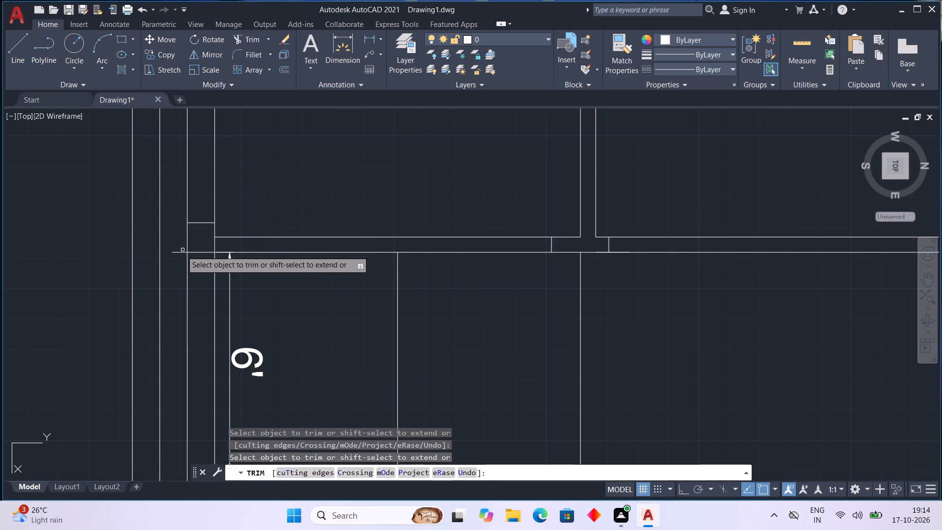
left_click(175, 253)
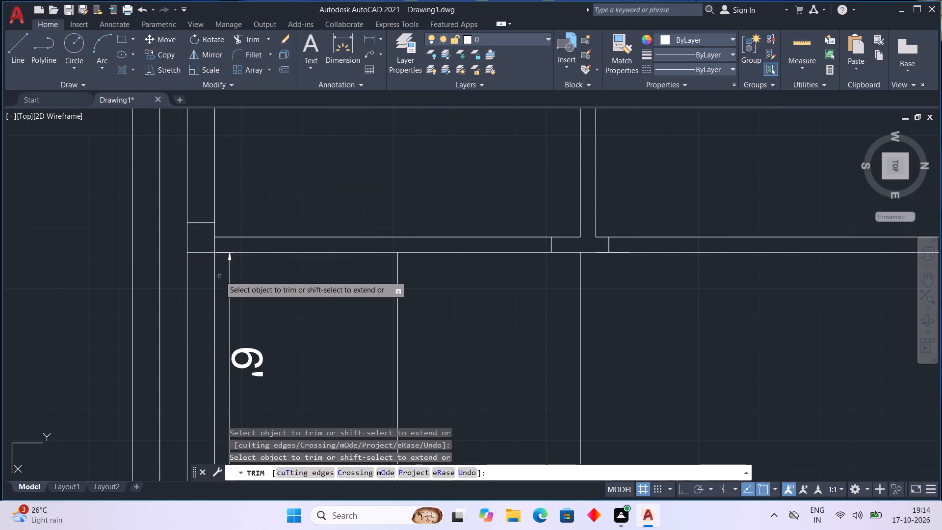
scroll(220, 275, "down", 1)
middle_click_drag(283, 286, 267, 256)
key("Escape")
Erase the 6' dimension inside the lower-left room.
left_click(210, 250)
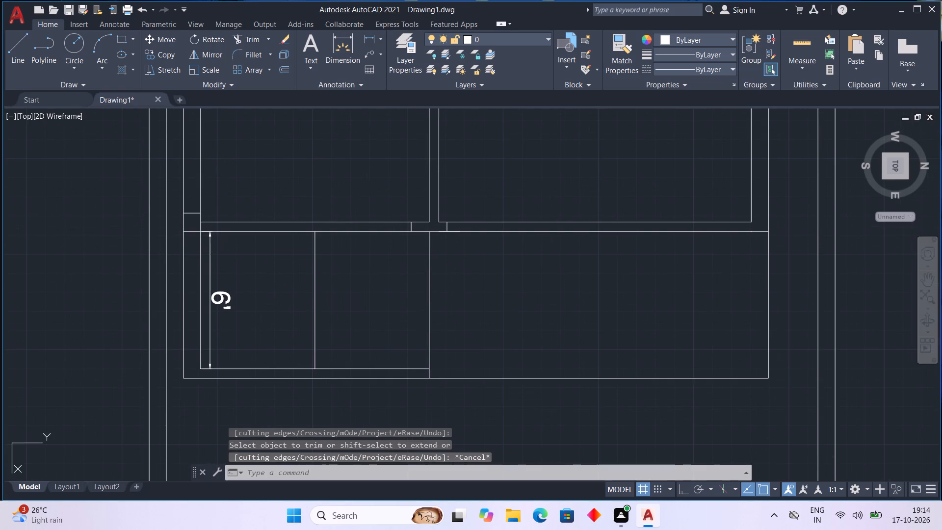
key("Delete")
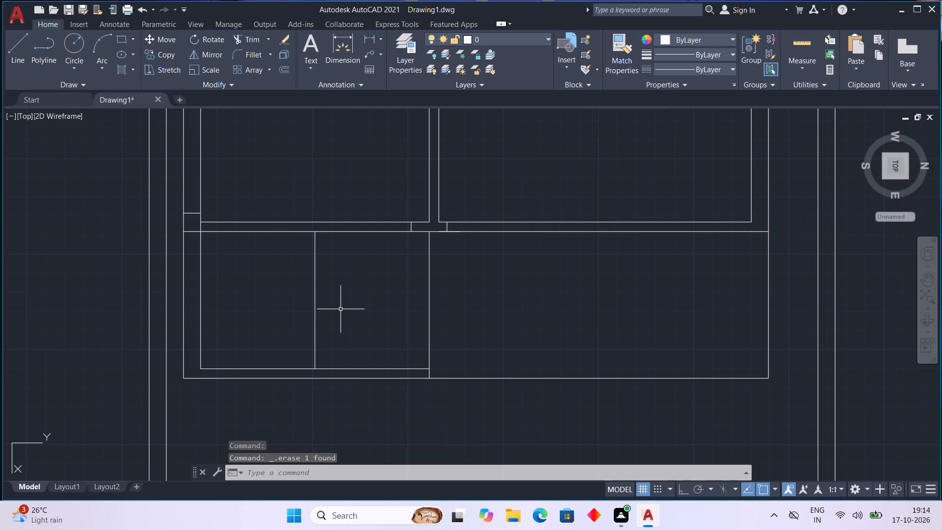
Examine the lower rooms and outer walls of the floor plan for corners still to close.
scroll(340, 304, "down", 1)
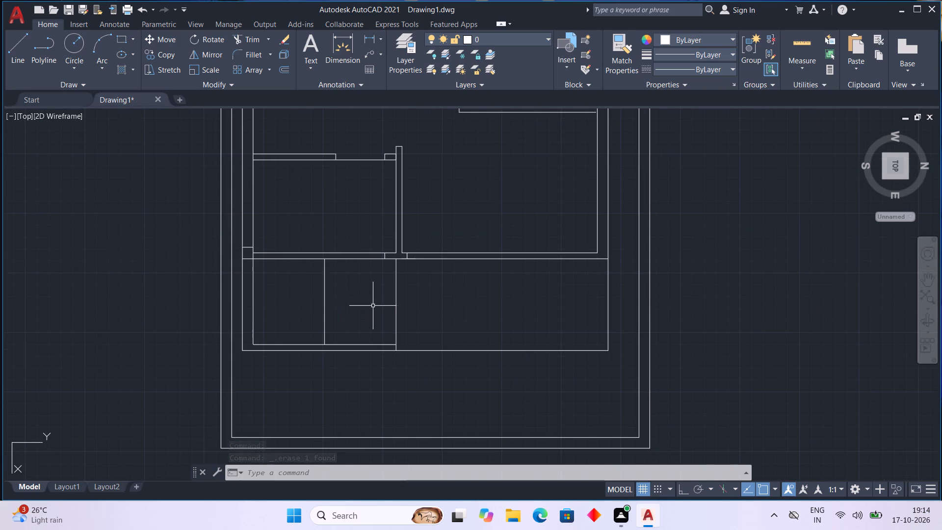
middle_click_drag(373, 306, 366, 383)
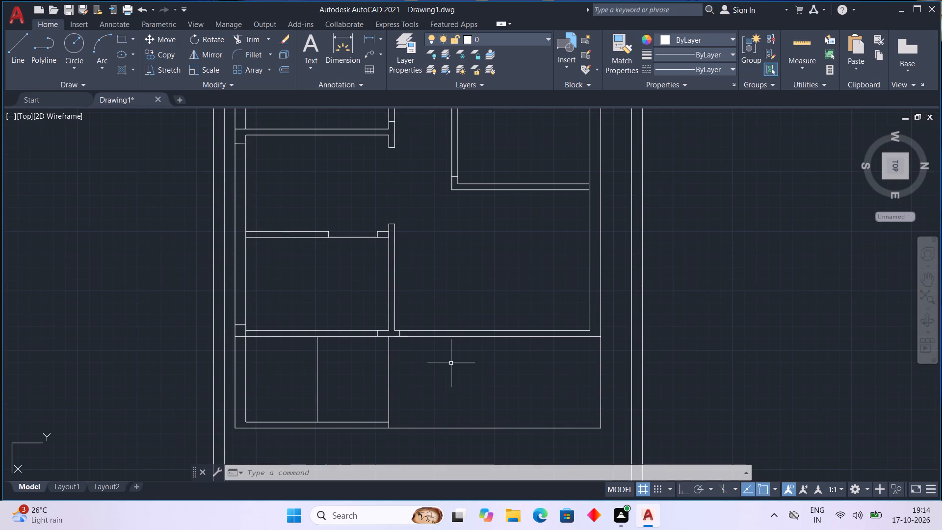
middle_click_drag(452, 363, 403, 360)
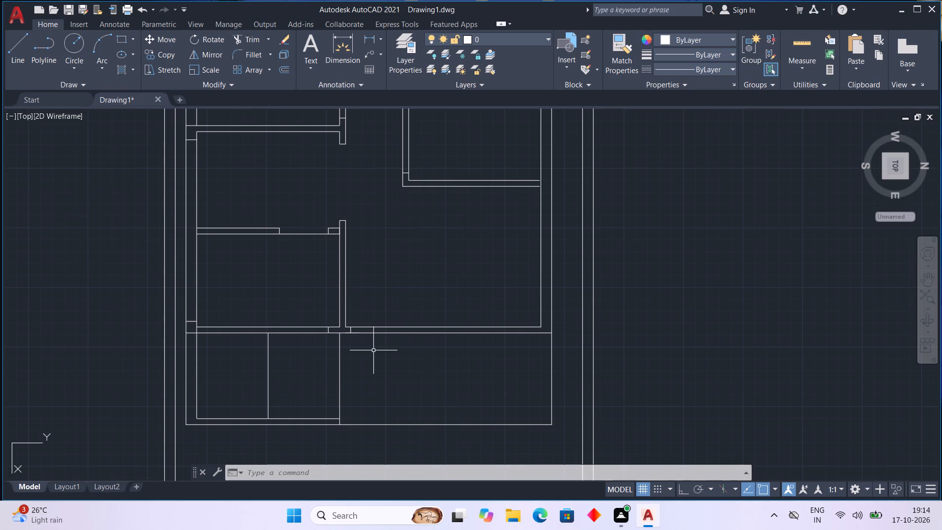
scroll(369, 348, "up", 1)
scroll(398, 368, "down", 1)
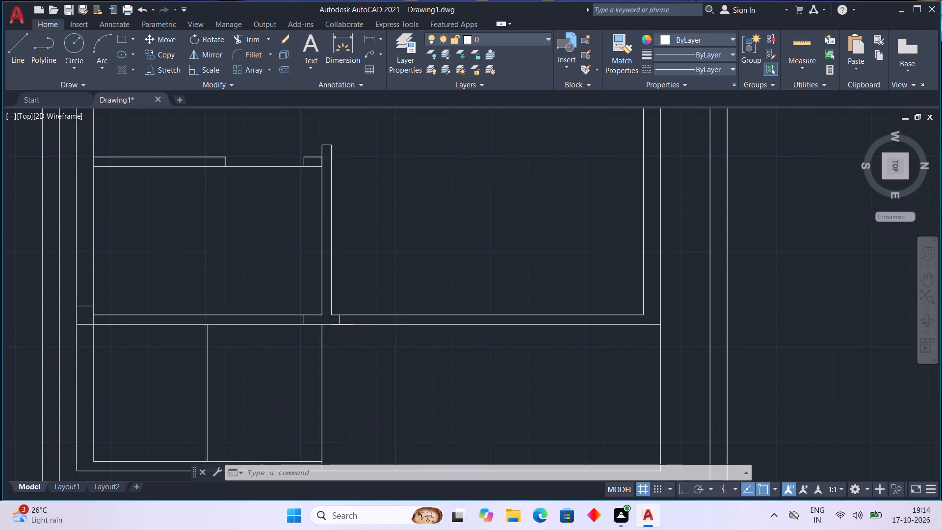
middle_click_drag(397, 368, 350, 400)
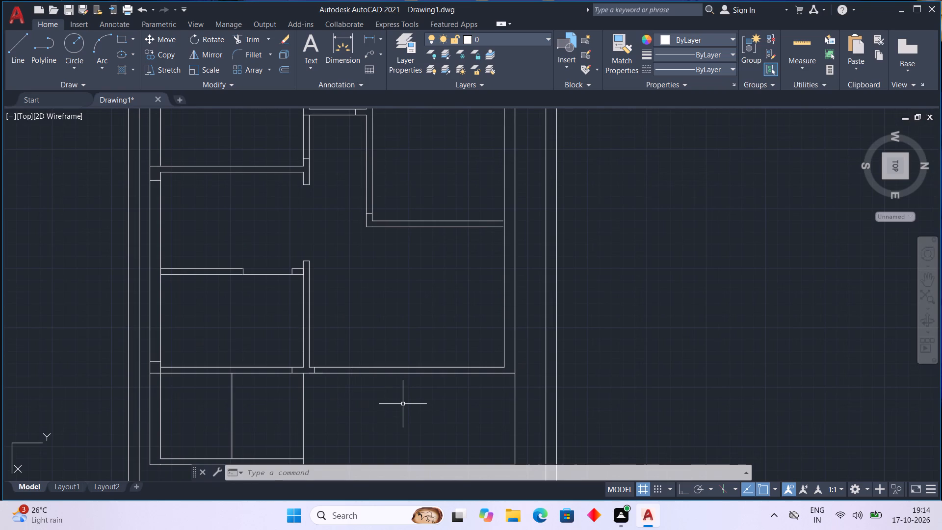
middle_click_drag(403, 404, 382, 376)
scroll(382, 374, "down", 1)
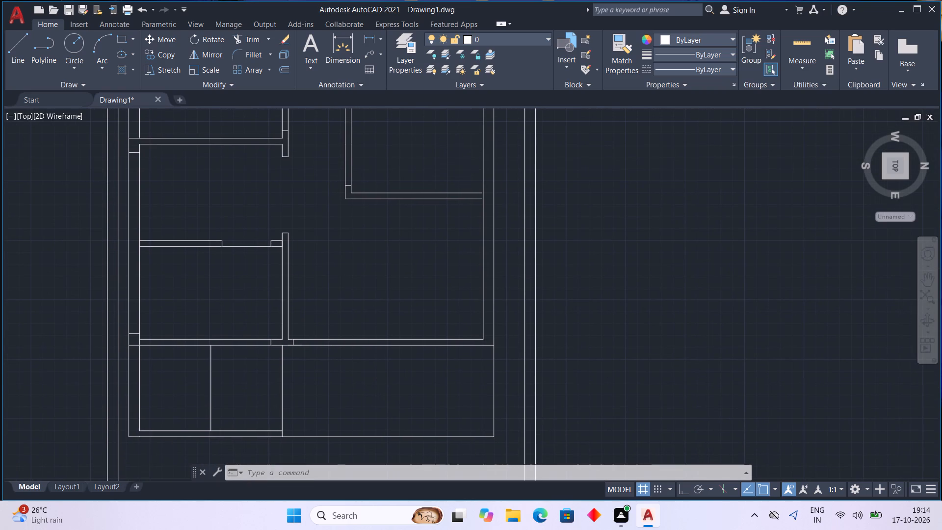
scroll(382, 374, "up", 1)
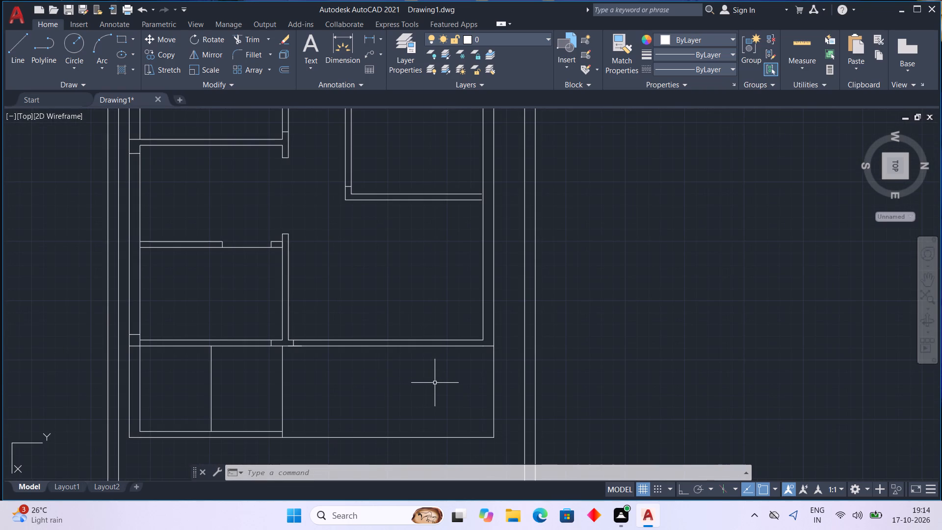
Draw a 5" line across the large room's bottom wall, from its lower-right inner corner to the wall's outer face.
scroll(453, 381, "up", 2)
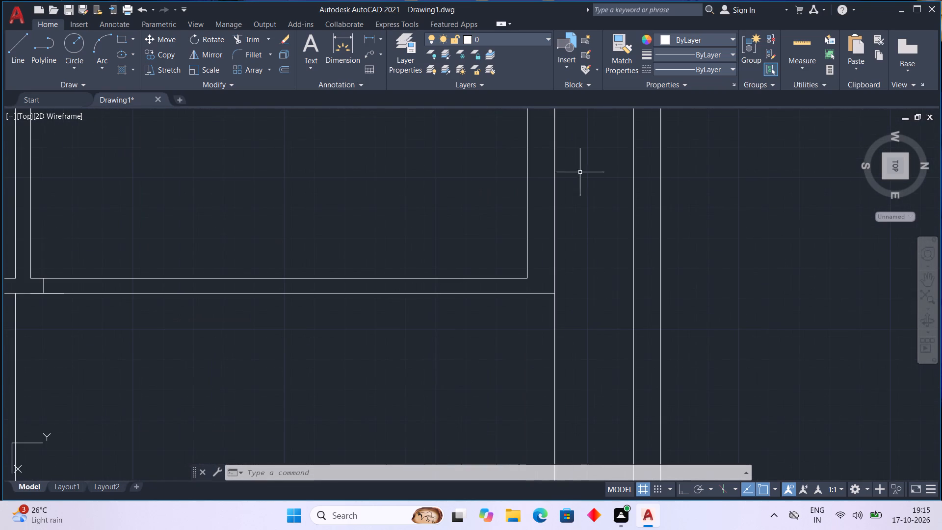
left_click(9, 53)
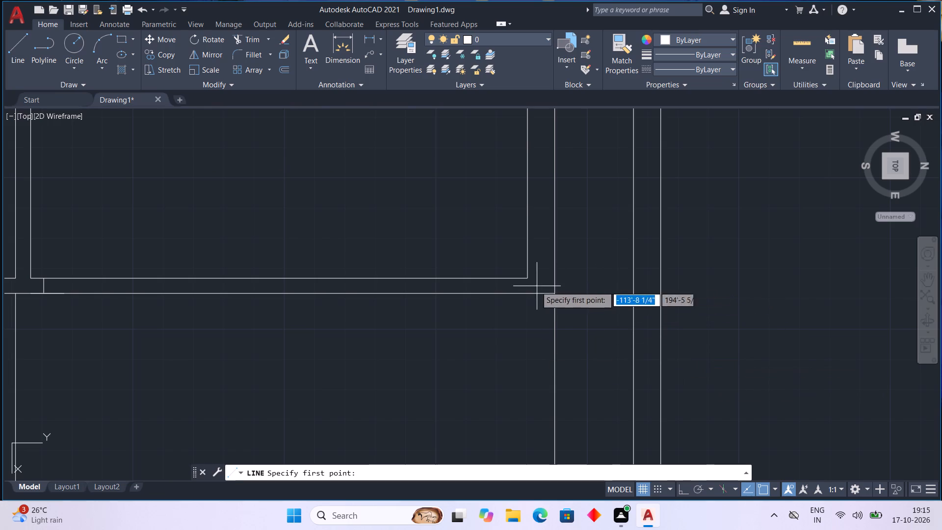
left_click(530, 276)
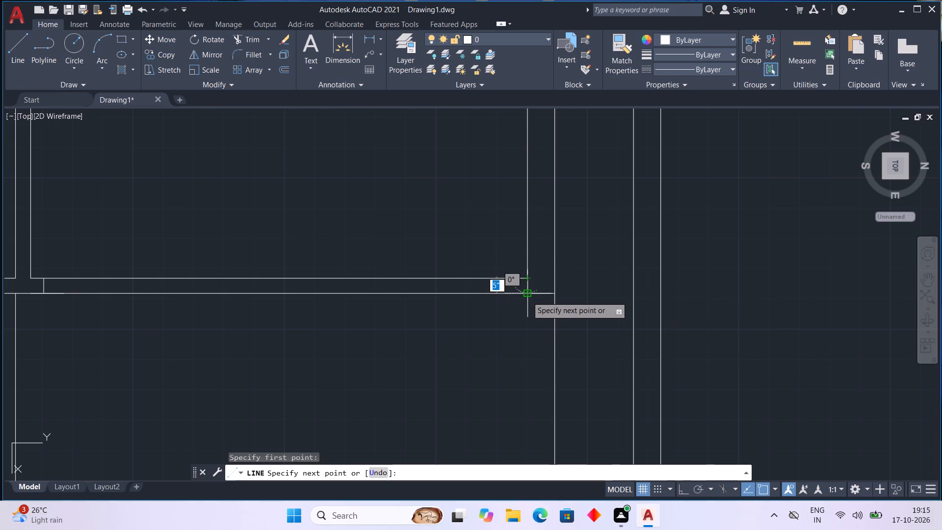
left_click(527, 296)
key("Escape")
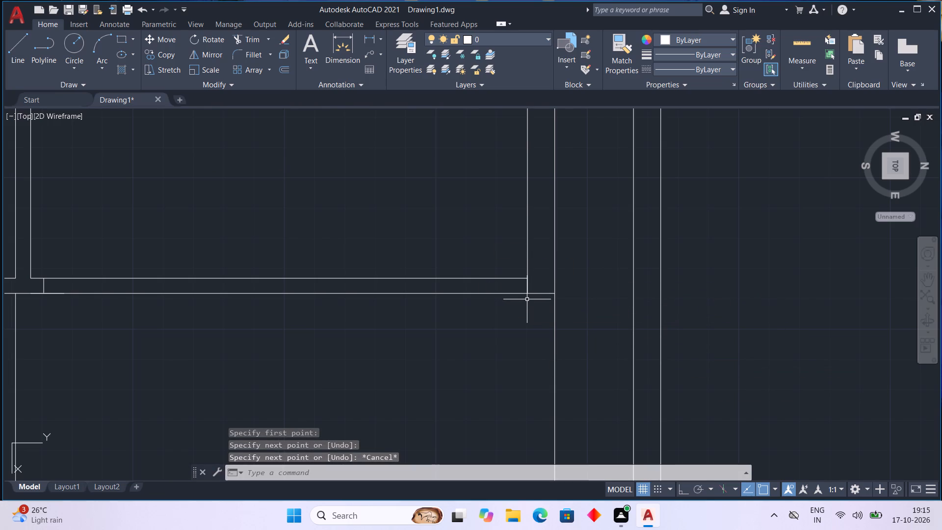
scroll(527, 300, "down", 1)
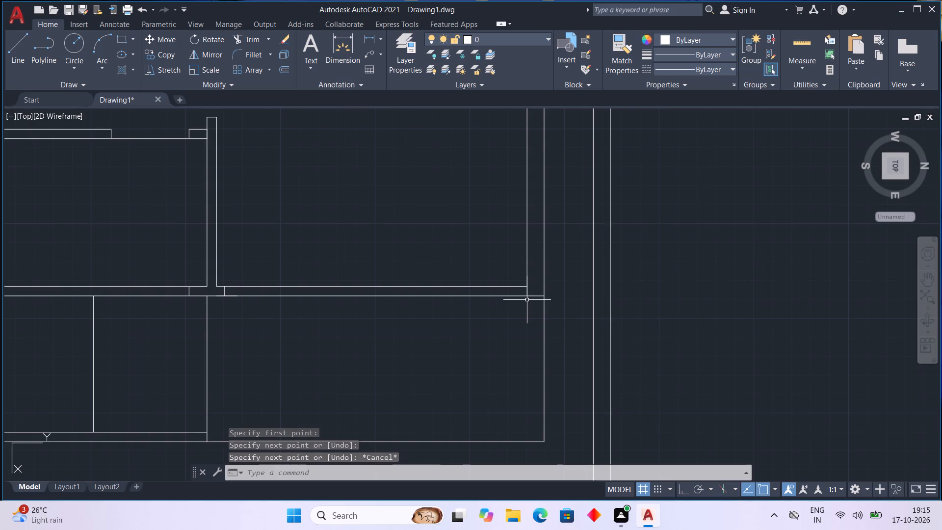
Offset the short cross line at the right end of the large room's bottom wall 4" inward along the wall.
scroll(527, 300, "up", 2)
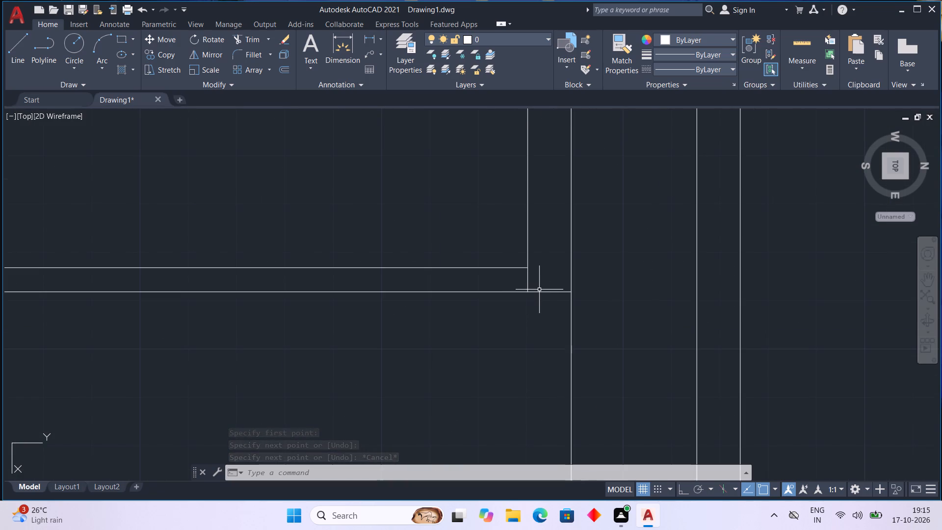
scroll(539, 289, "up", 1)
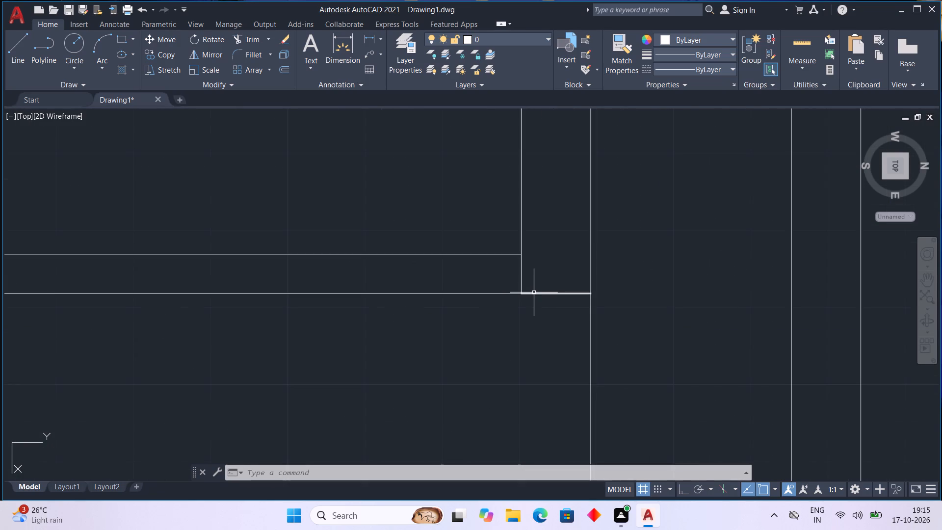
scroll(531, 292, "down", 1)
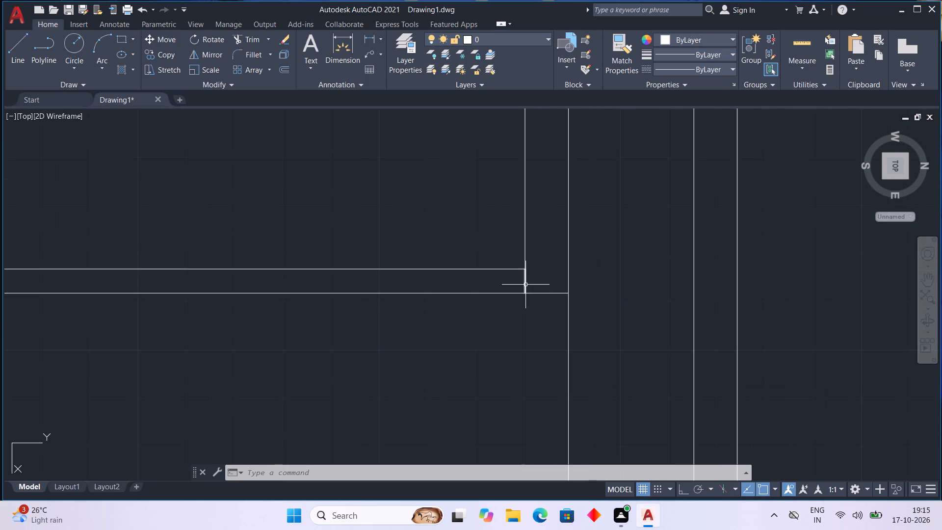
left_click(525, 285)
key("Escape")
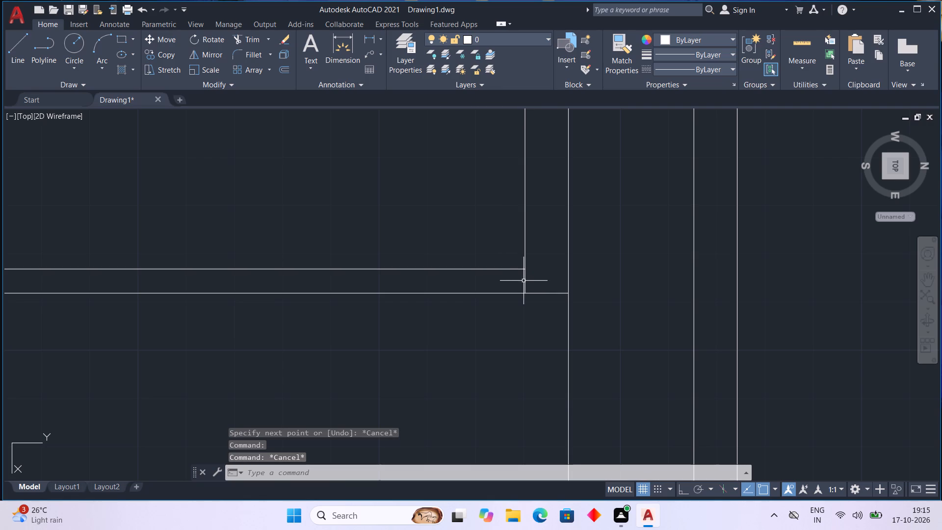
left_click(289, 67)
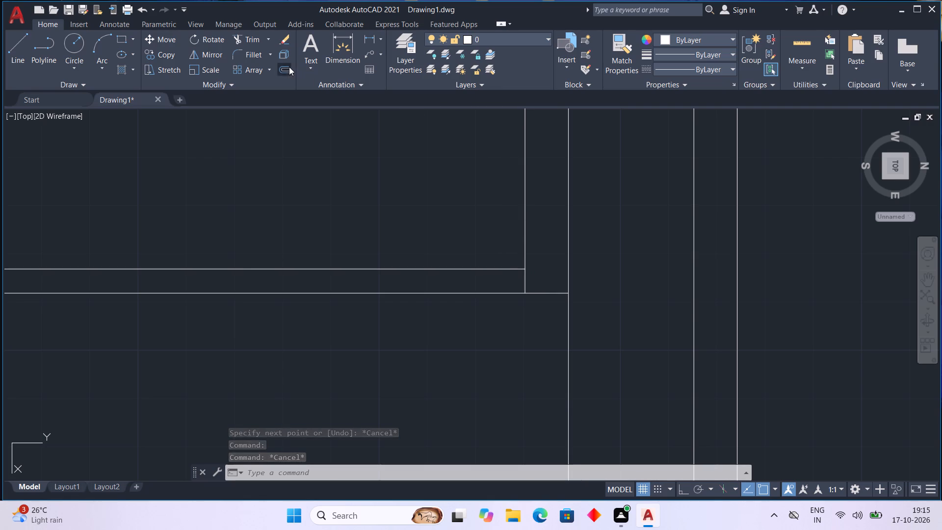
key("space")
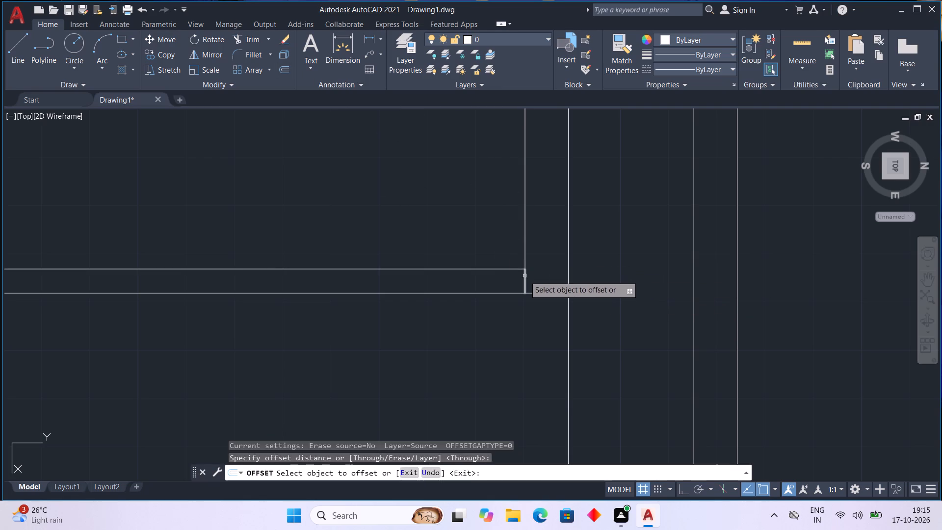
left_click(524, 276)
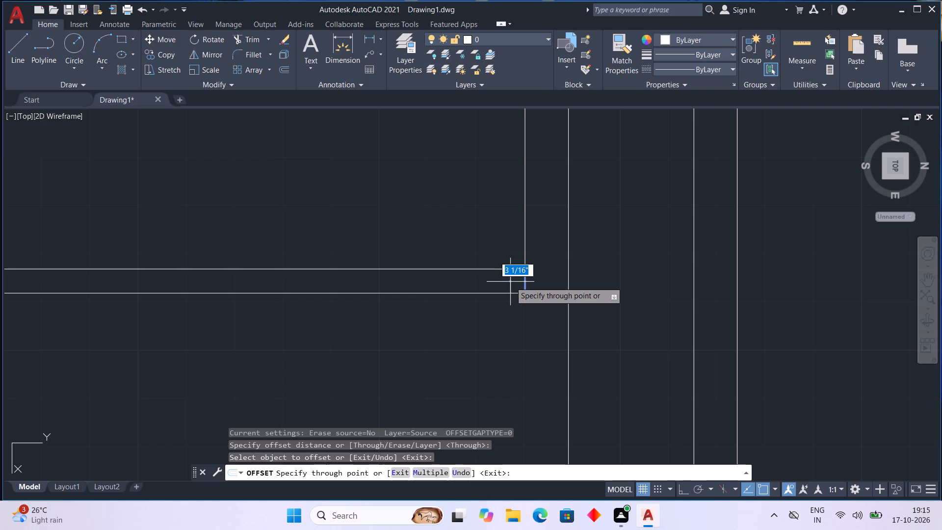
key("4")
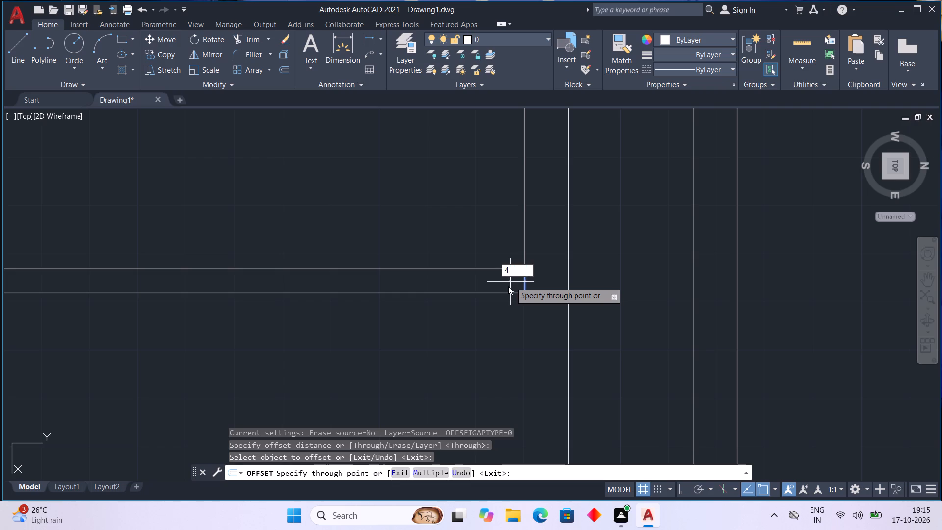
key("shift+quotedbl")
key("Return")
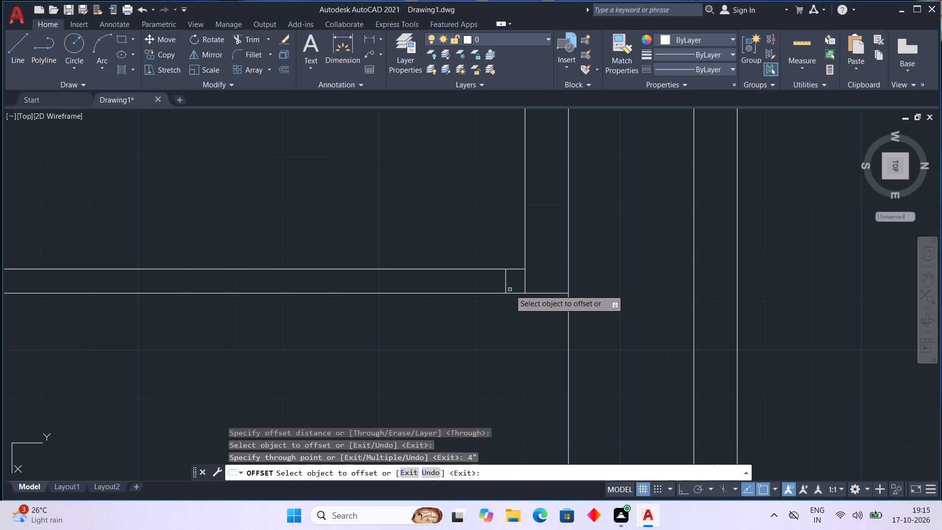
Examine the whole floor plan, from the lower rooms up to the top rooms, for wall openings and corners still needing work.
scroll(499, 329, "down", 2)
middle_click_drag(493, 344, 494, 298)
scroll(495, 300, "down", 1)
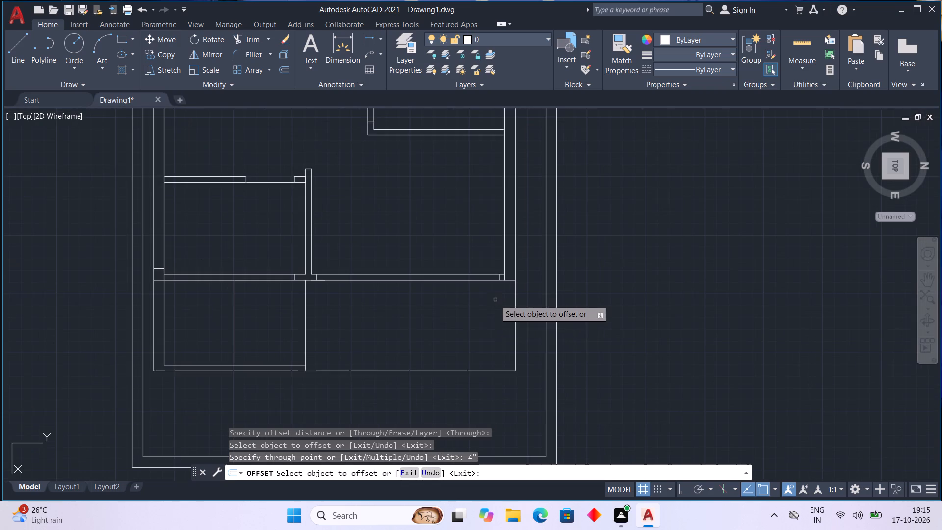
middle_click_drag(482, 315, 471, 329)
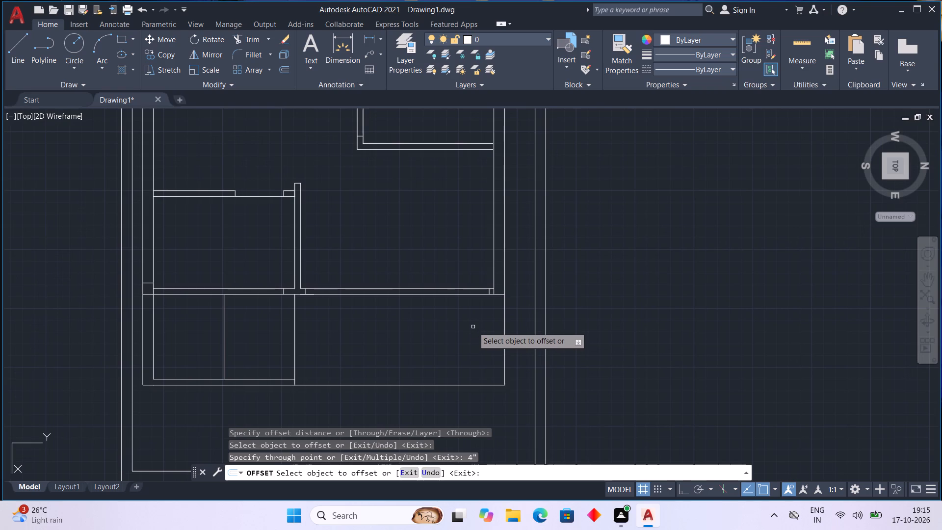
scroll(473, 327, "up", 1)
scroll(473, 327, "down", 1)
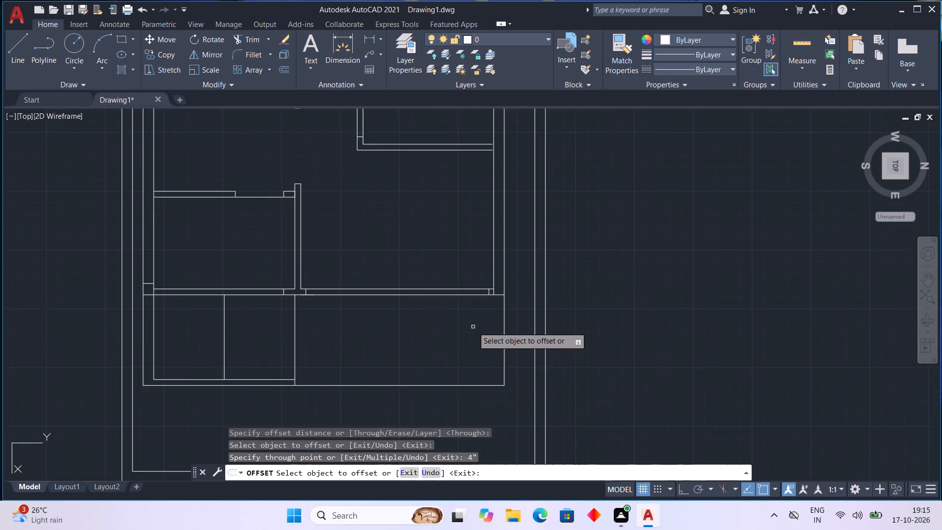
scroll(473, 327, "down", 1)
middle_click_drag(473, 327, 472, 373)
middle_click_drag(471, 372, 467, 335)
middle_click_drag(469, 344, 474, 278)
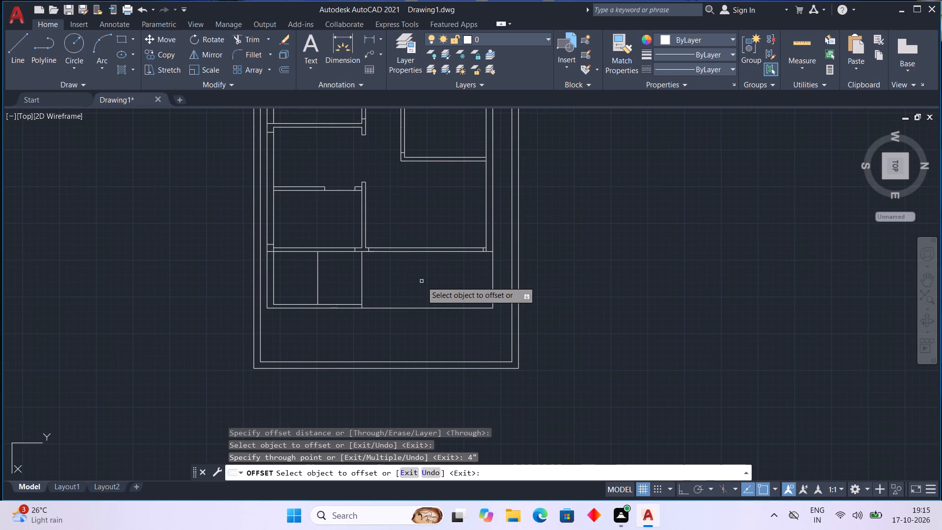
middle_click_drag(388, 277, 393, 331)
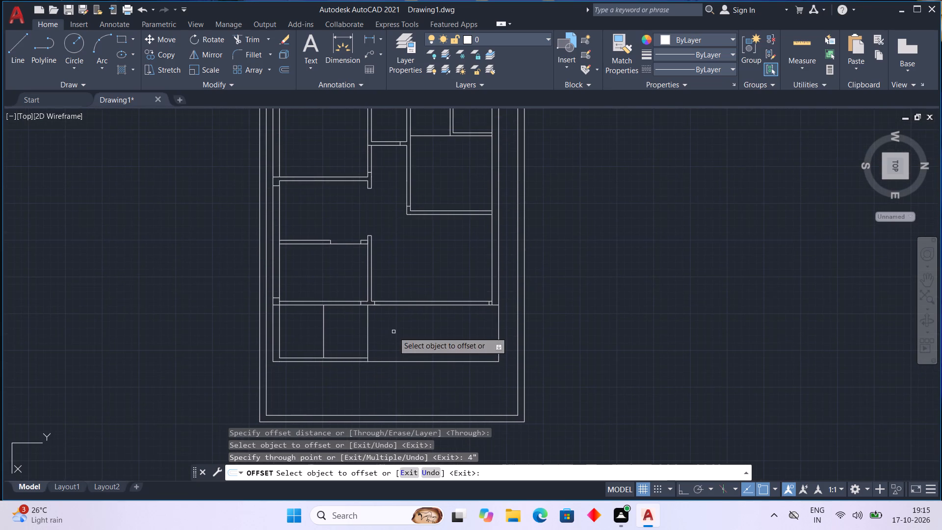
scroll(389, 337, "up", 2)
scroll(390, 330, "down", 2)
middle_click_drag(391, 328, 456, 427)
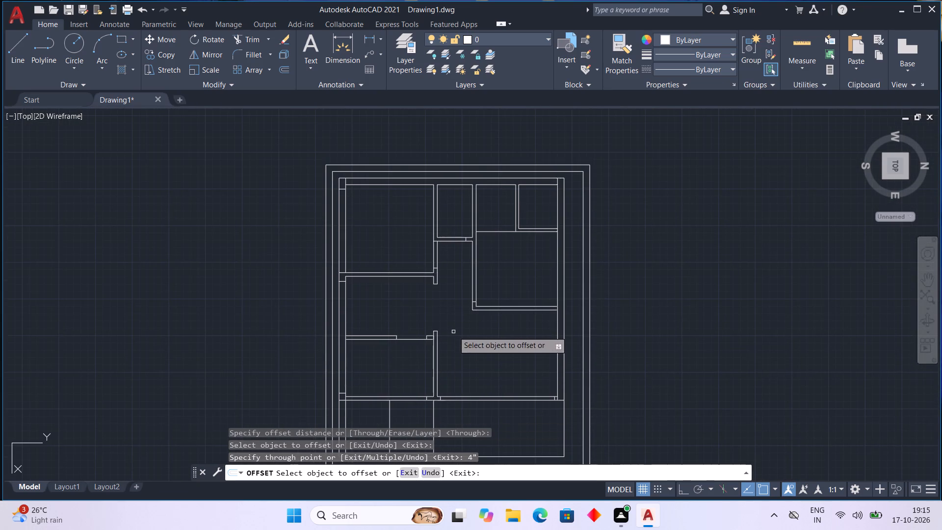
middle_click_drag(453, 331, 424, 388)
scroll(426, 331, "up", 2)
middle_click_drag(426, 328, 426, 371)
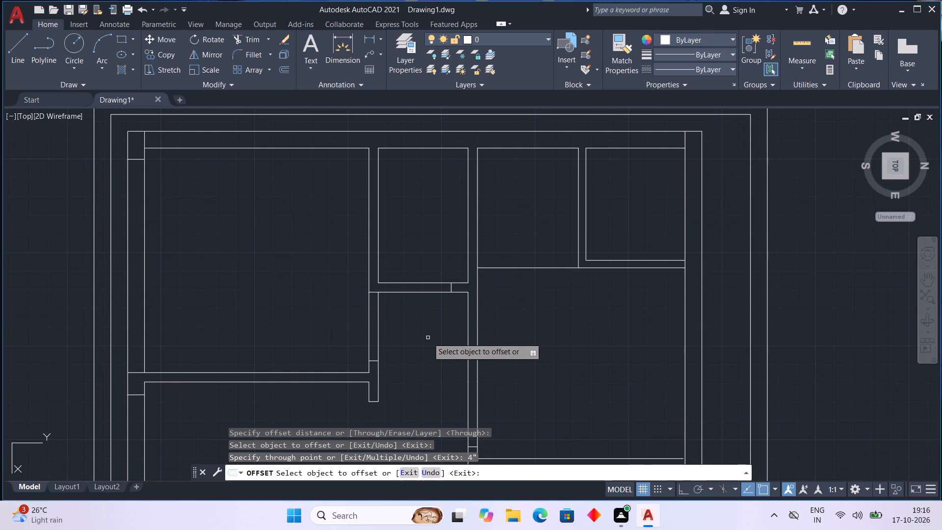
scroll(428, 337, "down", 1)
middle_click_drag(428, 337, 419, 291)
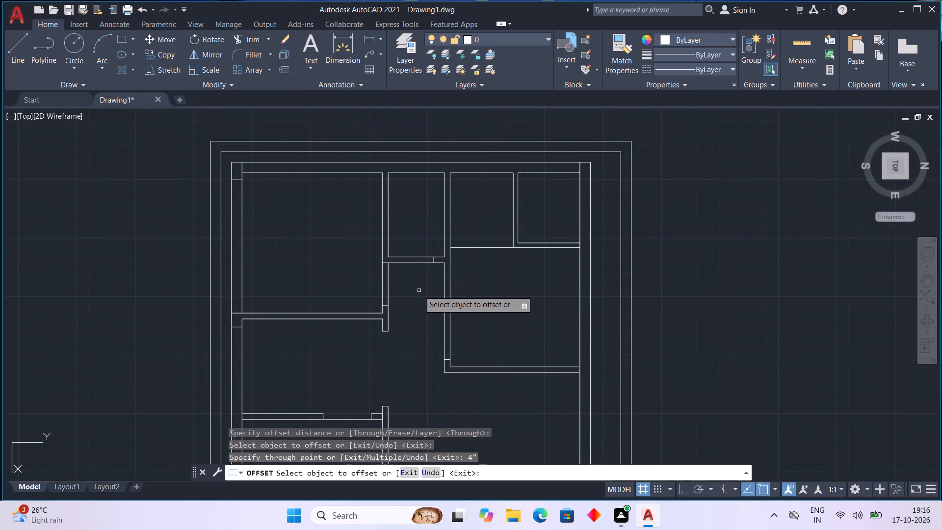
scroll(261, 248, "down", 1)
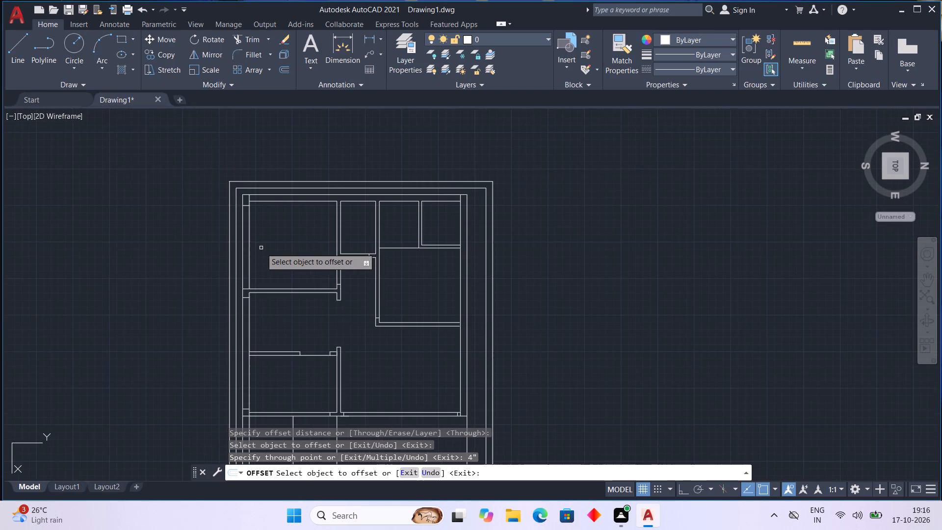
middle_click_drag(261, 248, 262, 222)
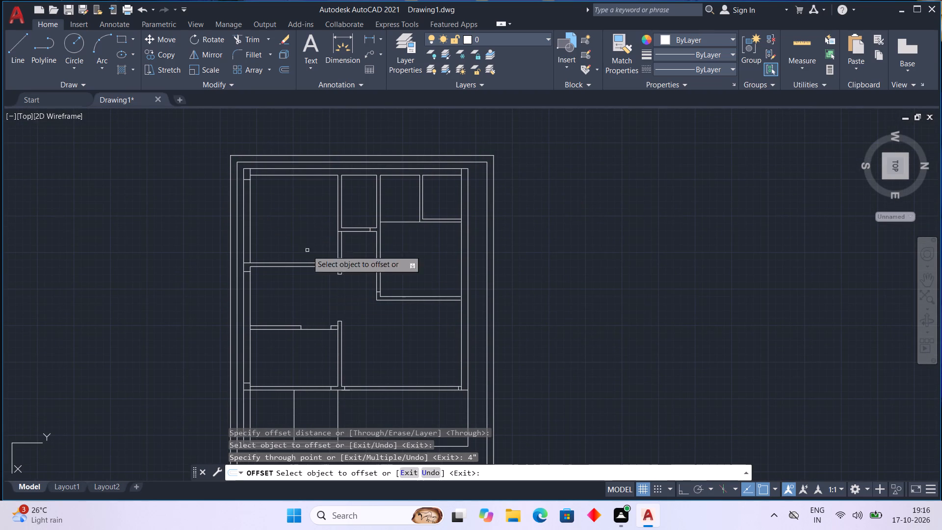
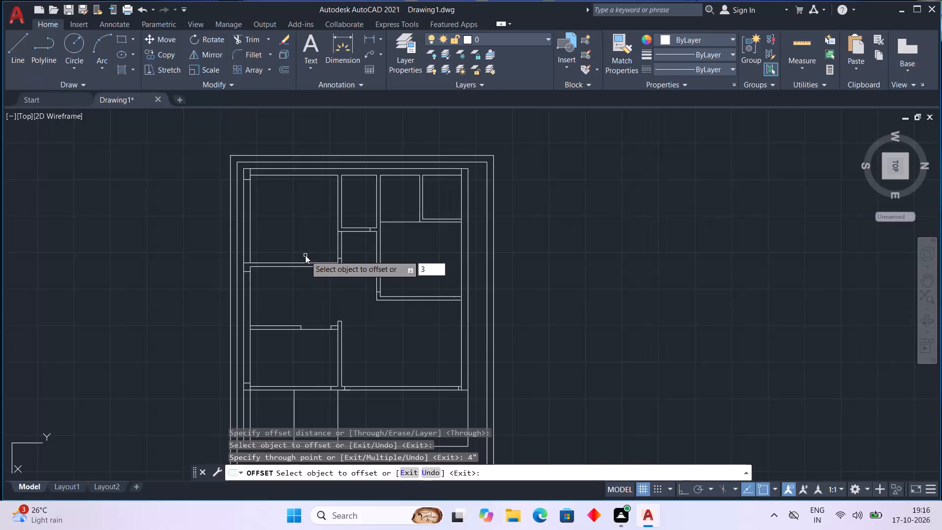
Insert the Door - Imperial block from the architectural samples inside the top-left room of the floor plan.
key("Escape")
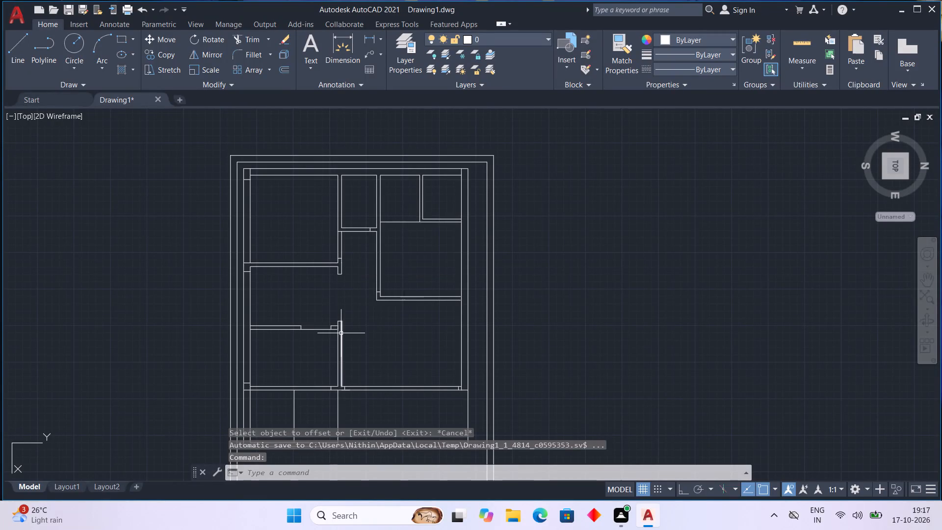
key("ctrl+3")
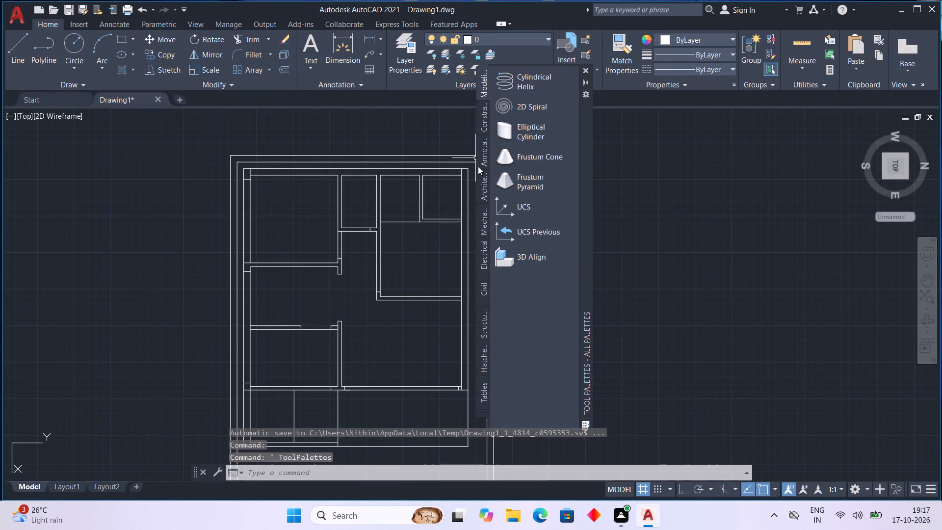
left_click(483, 182)
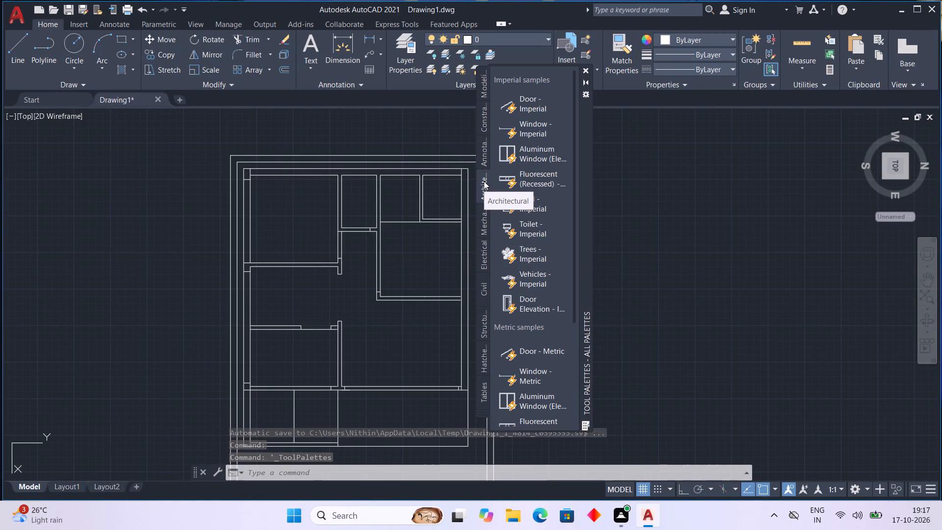
scroll(532, 181, "up", 3)
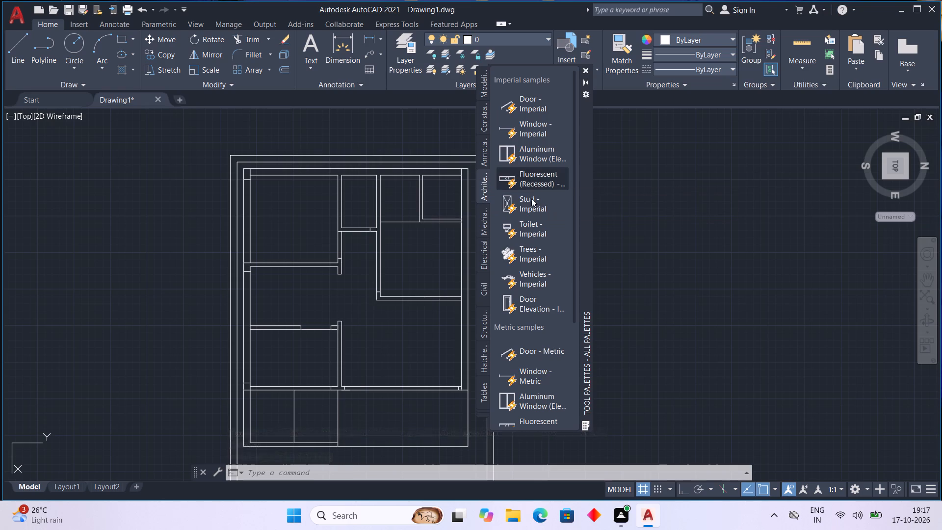
left_click(481, 251)
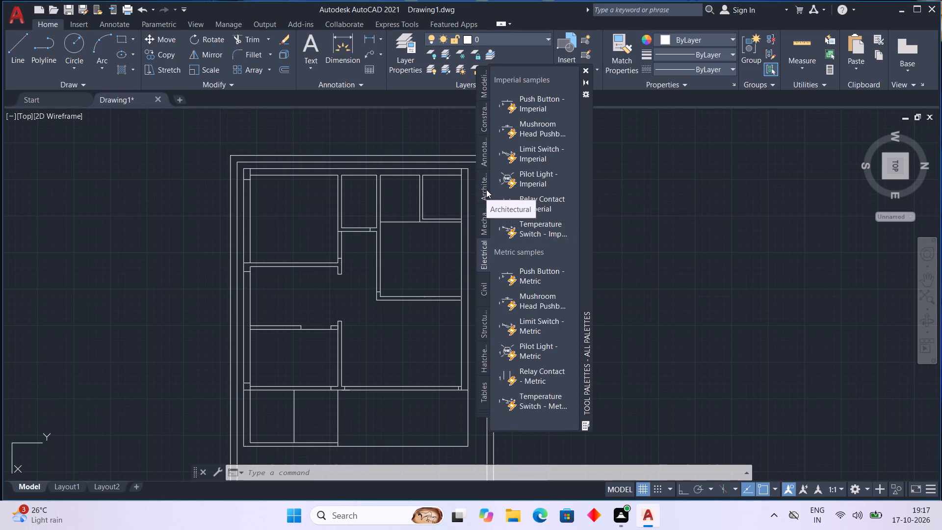
left_click(486, 189)
scroll(541, 325, "up", 4)
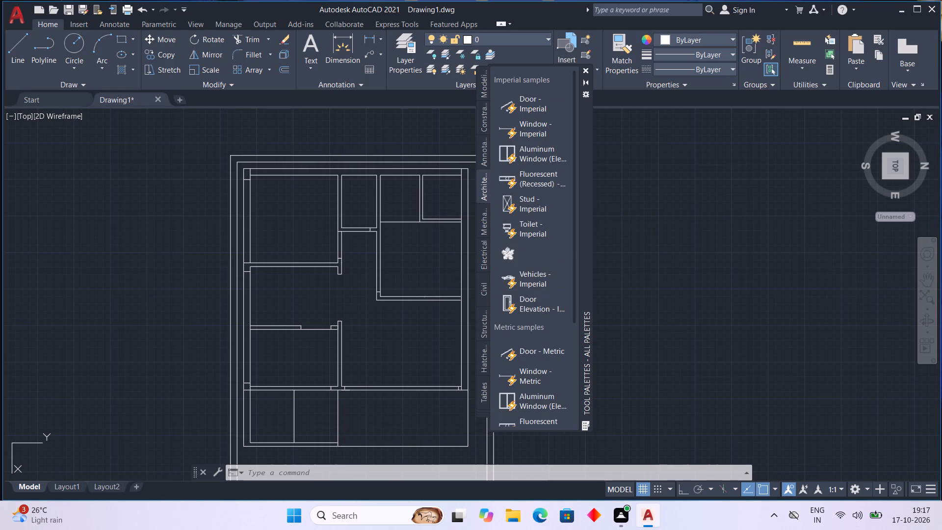
scroll(515, 240, "up", 4)
scroll(521, 249, "down", 5)
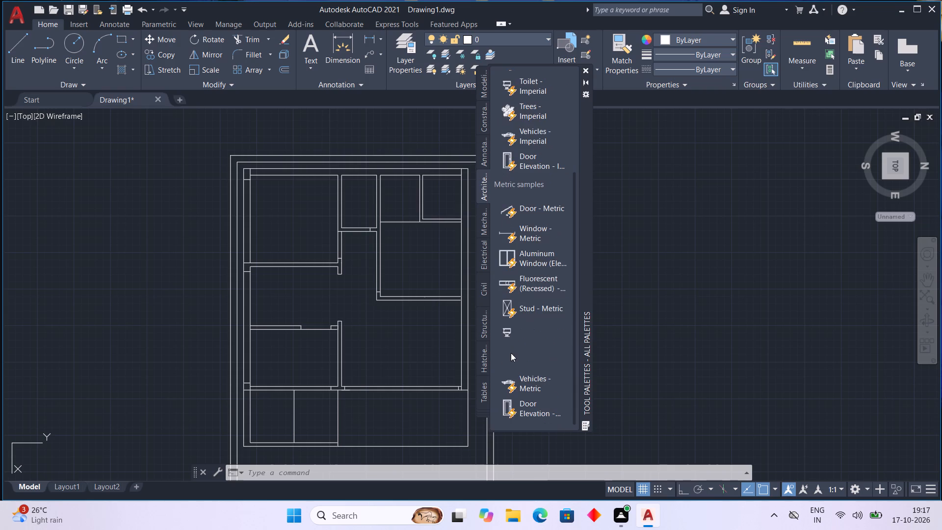
scroll(514, 352, "up", 5)
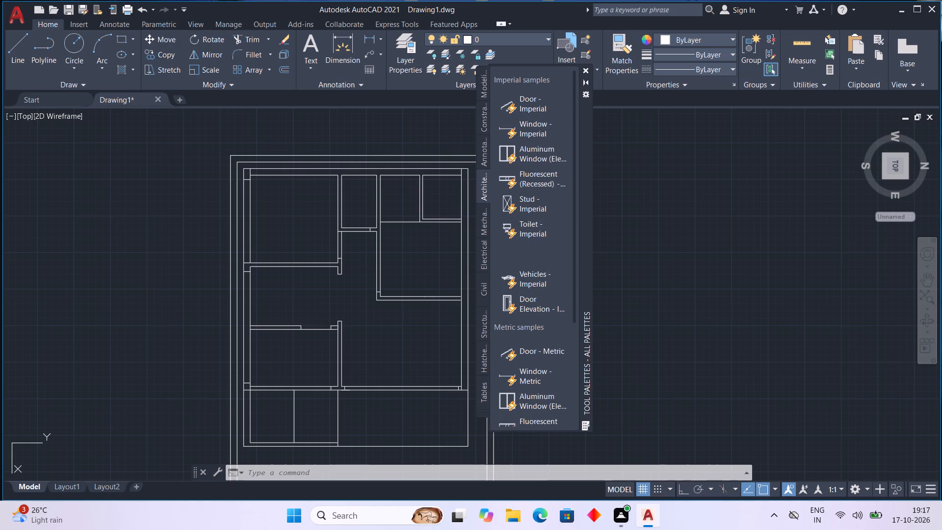
left_click(542, 106)
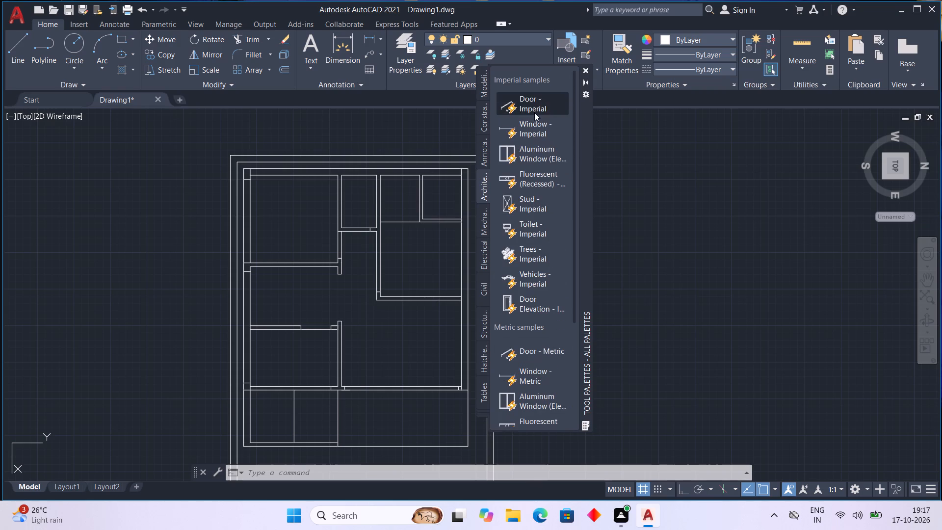
left_click(282, 226)
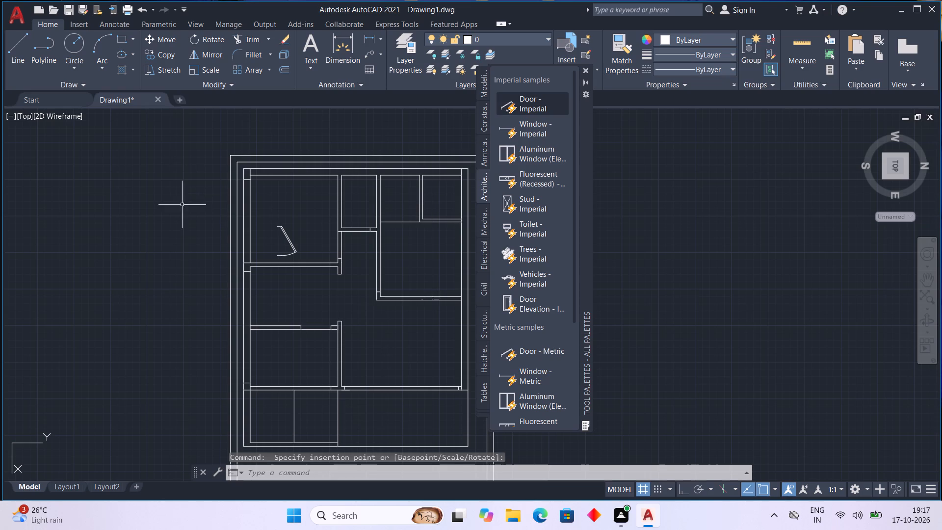
Set the inserted door block's opening angle to Open 90º.
scroll(284, 243, "up", 2)
left_click(292, 233)
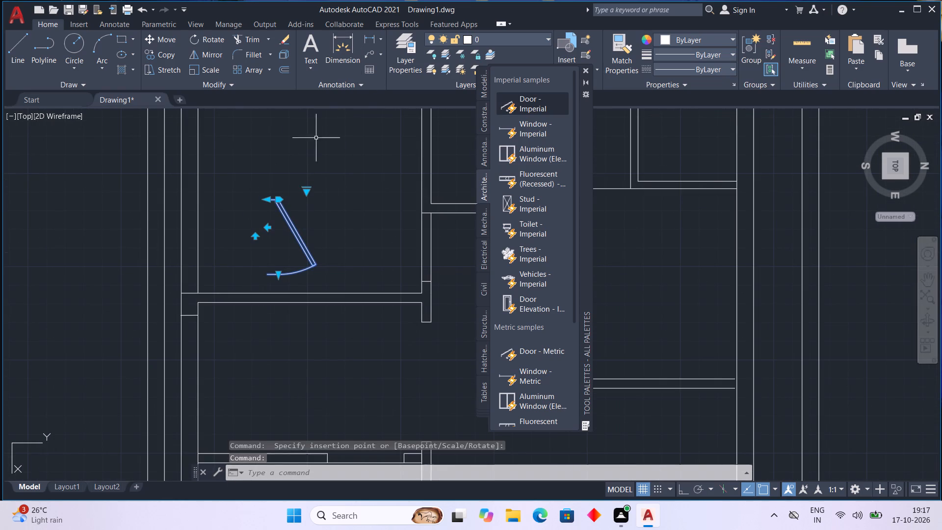
left_click(307, 193)
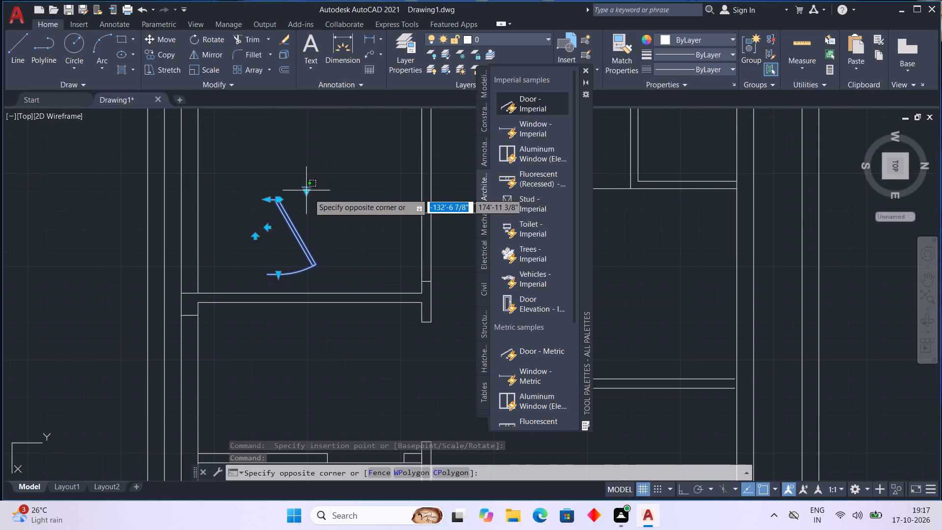
key("Escape")
left_click(309, 191)
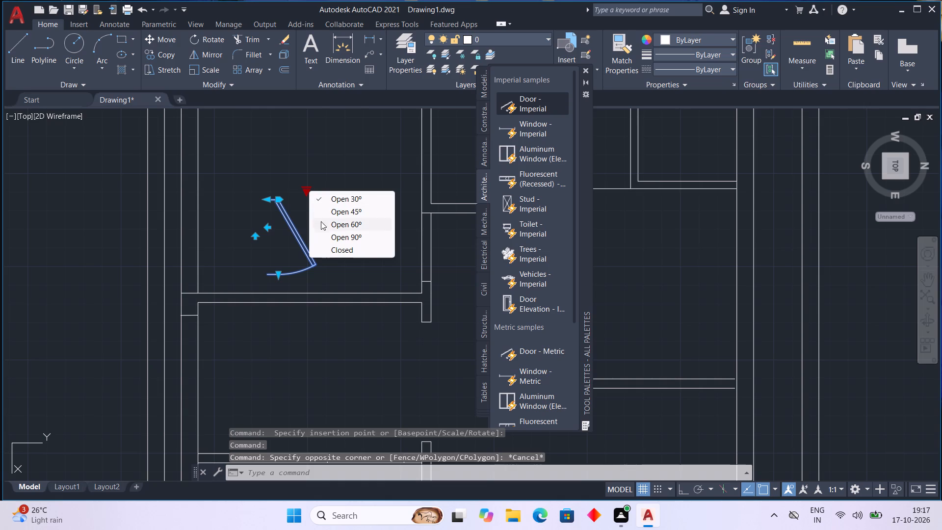
left_click(320, 237)
Insert the Window - Imperial block in the empty space outside the plan, beside the top-left room, and close the tool palettes.
scroll(332, 230, "down", 1)
middle_click_drag(312, 218, 262, 192)
scroll(288, 188, "up", 1)
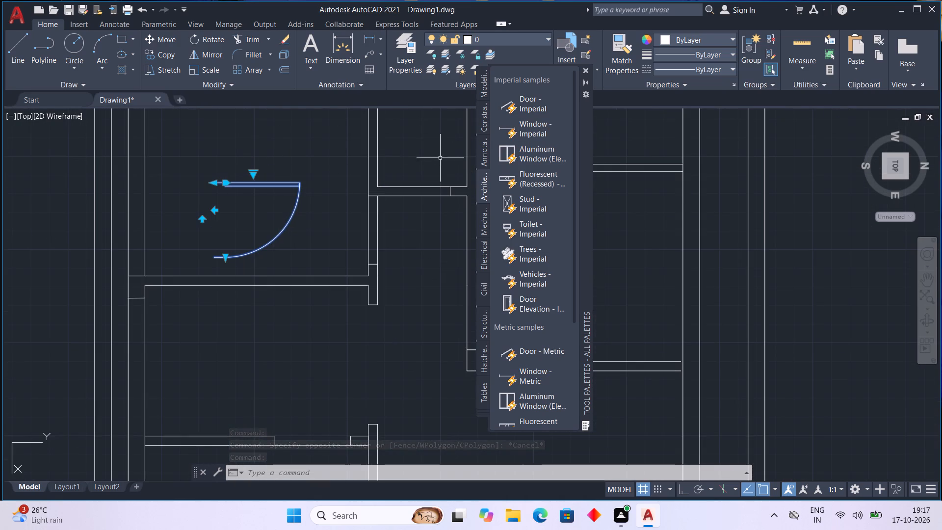
left_click(522, 130)
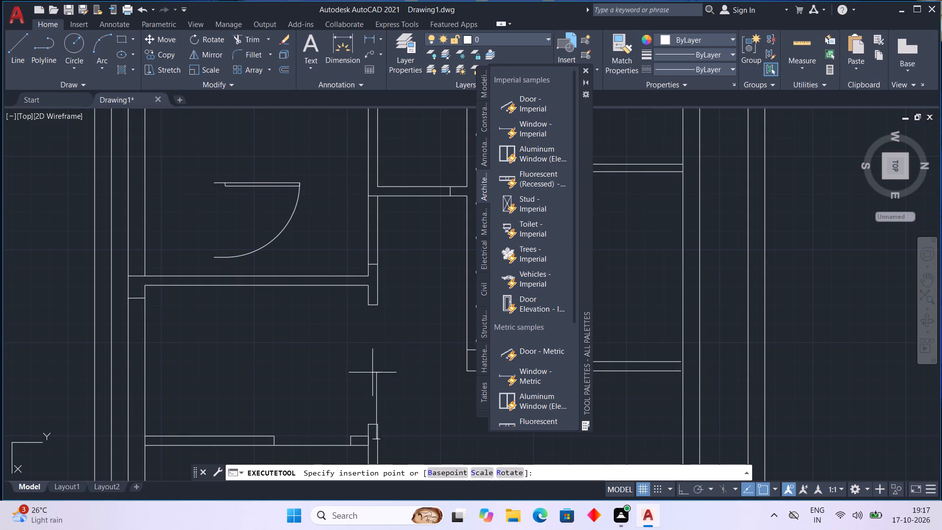
scroll(287, 337, "down", 1)
middle_click(287, 330)
middle_click_drag(287, 330, 276, 247)
middle_click_drag(289, 226, 54, 285)
scroll(144, 254, "up", 2)
middle_click_drag(145, 235, 166, 285)
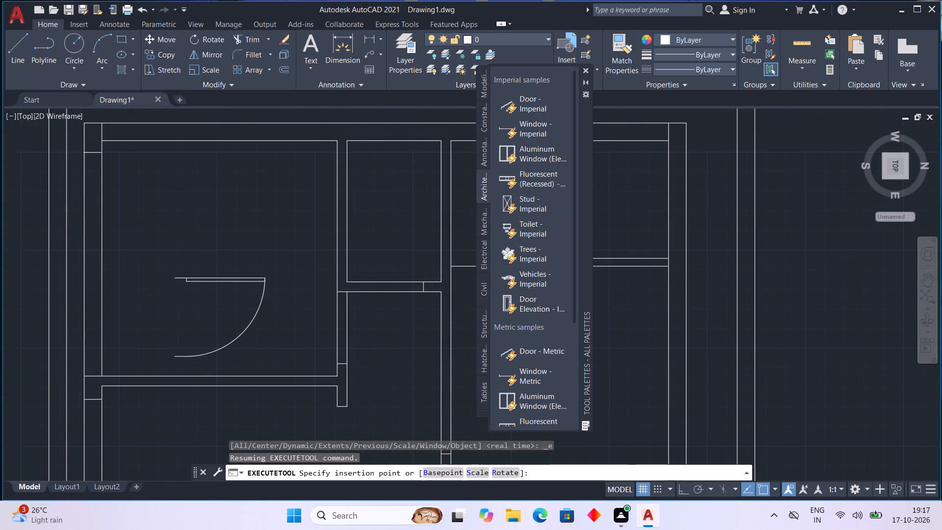
scroll(22, 174, "down", 1)
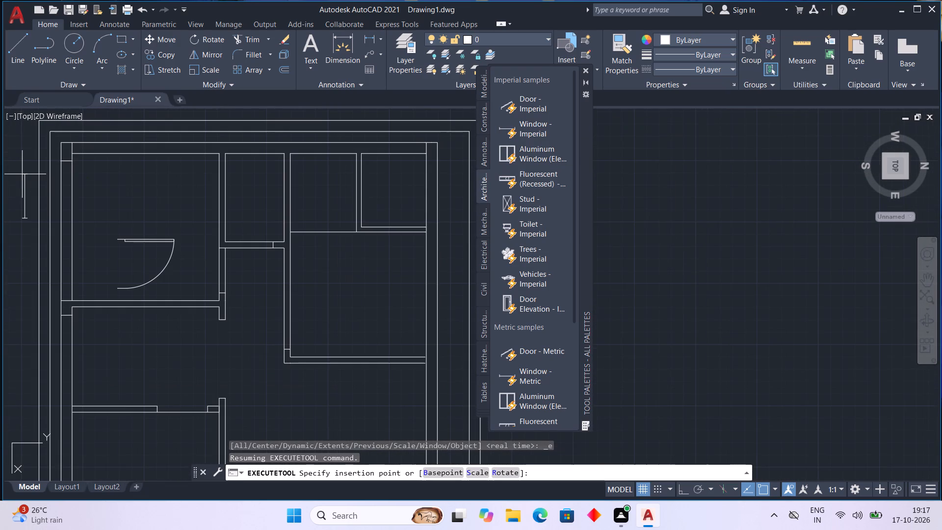
middle_click_drag(22, 174, 198, 206)
left_click(156, 210)
key("Escape")
middle_click_drag(374, 218, 374, 217)
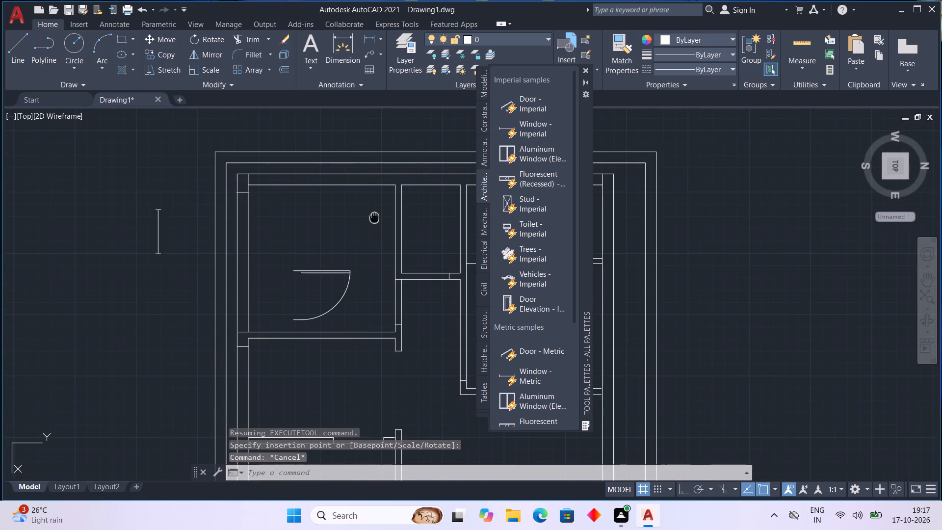
middle_click_drag(374, 217, 343, 209)
left_click(588, 67)
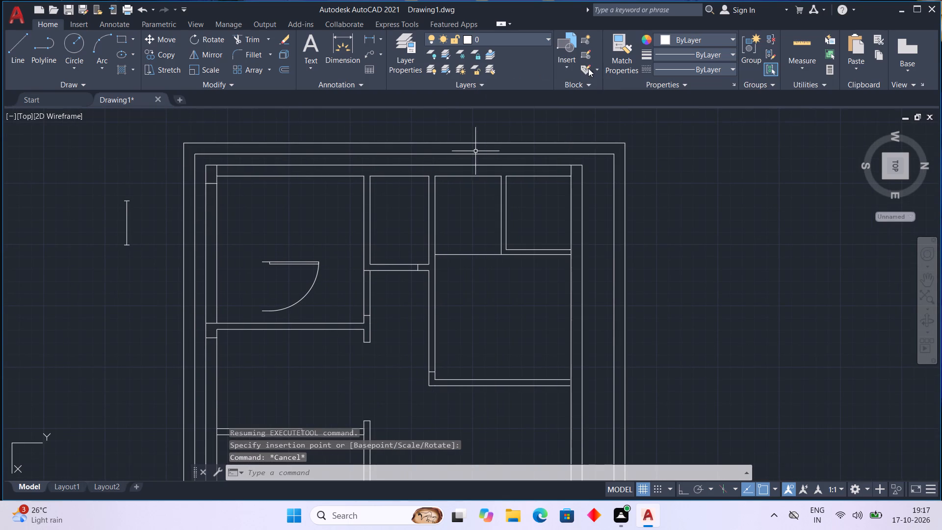
Scale the door block by reference from its hinge-side end, using the distance between its two jamb ends, to a new length of 3'.
middle_click_drag(306, 274, 240, 243)
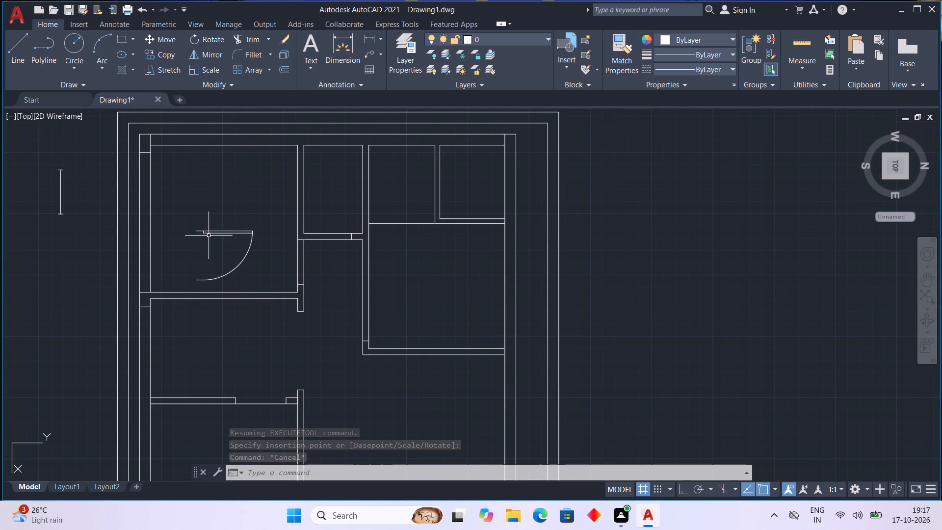
left_click(209, 234)
key("s")
key("c")
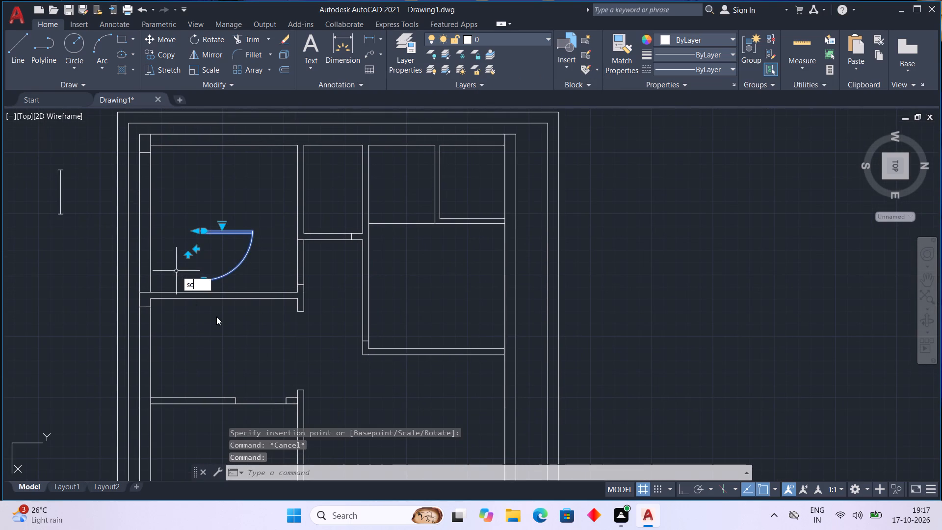
left_click(212, 294)
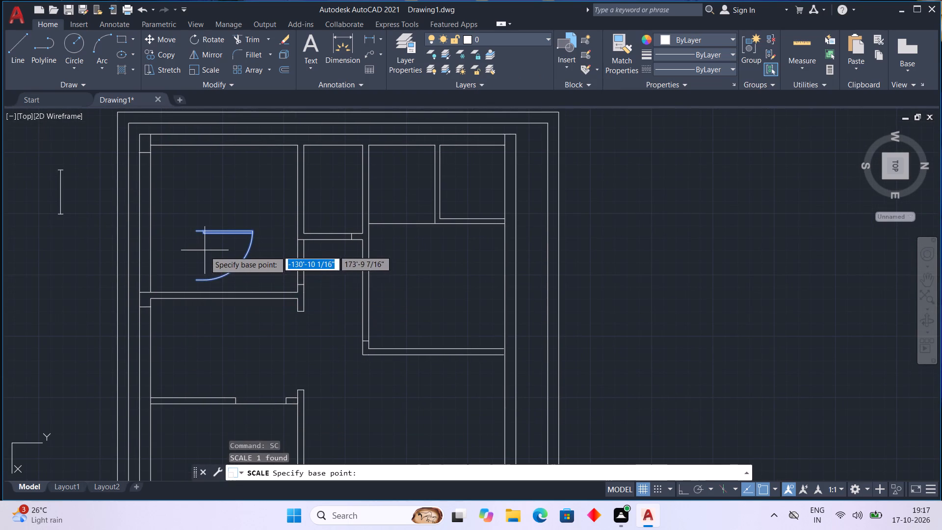
left_click(194, 228)
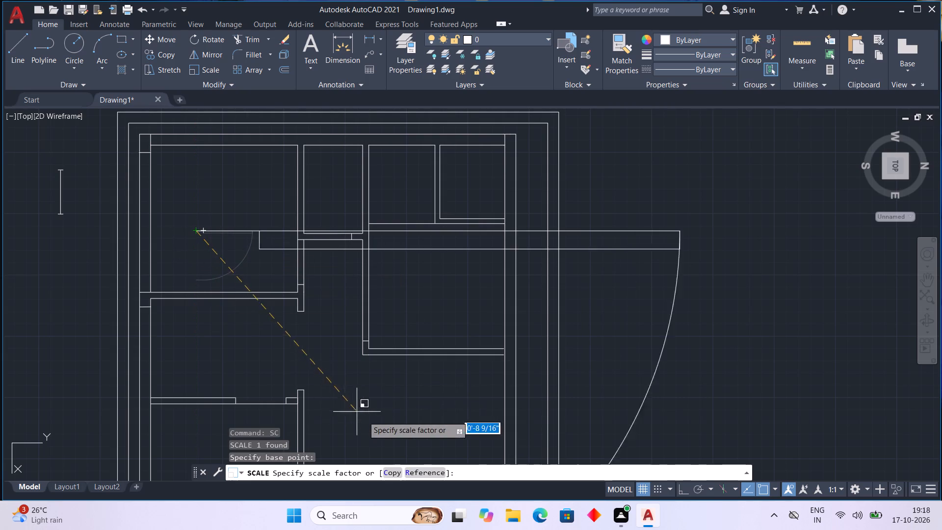
left_click(421, 468)
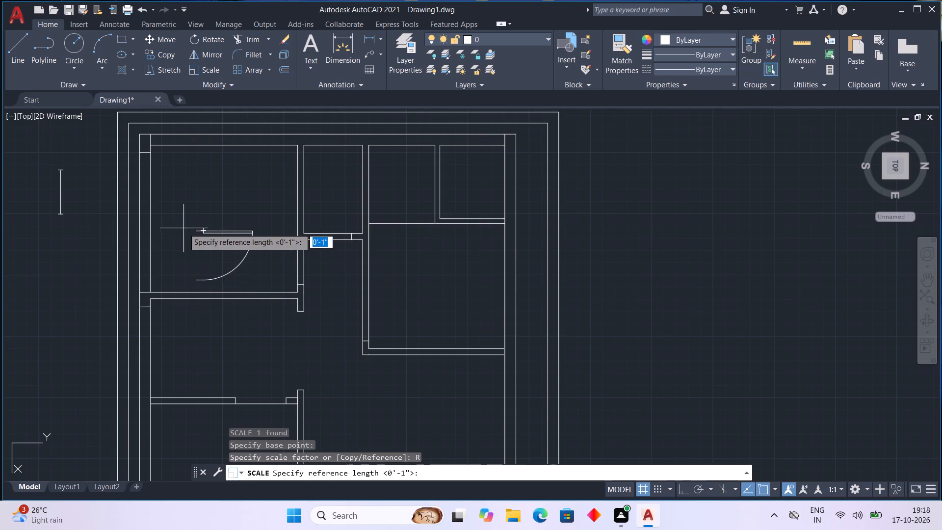
scroll(194, 229, "up", 2)
left_click(194, 229)
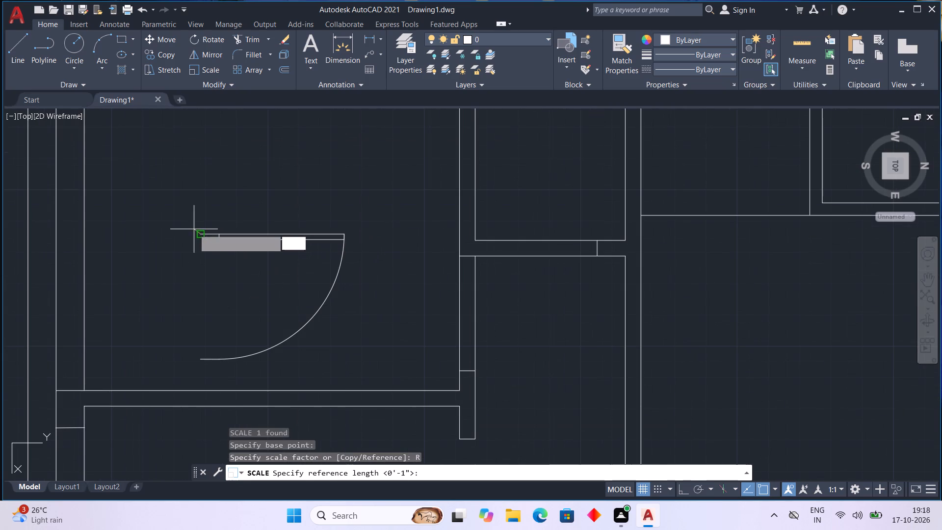
left_click(201, 358)
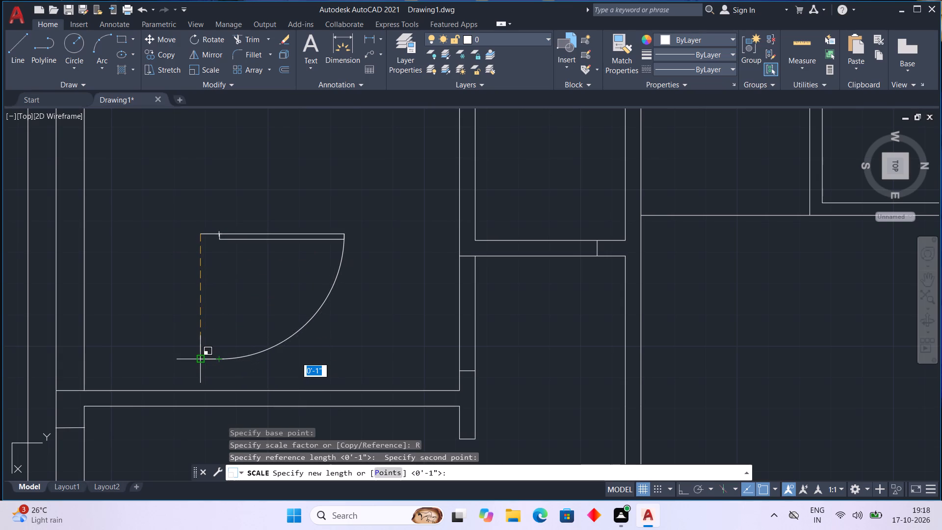
key("9")
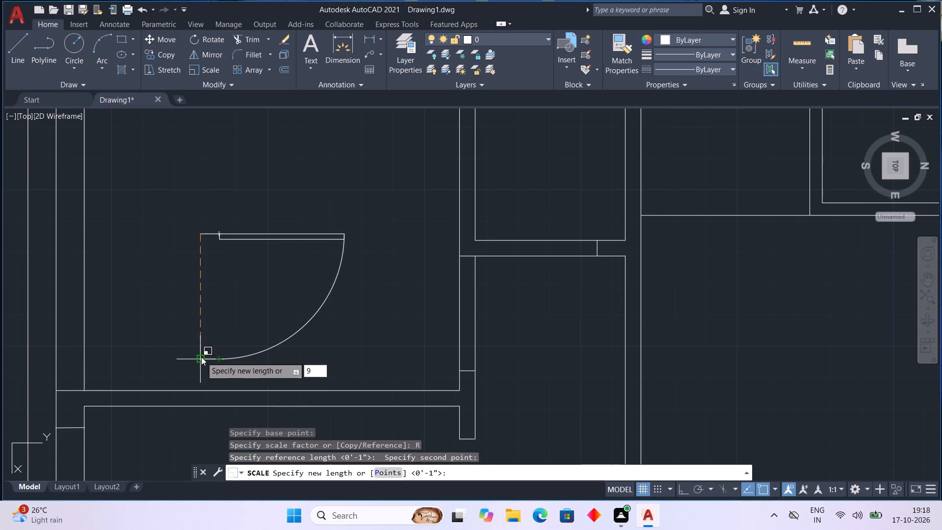
key("BackSpace")
type("3'")
key("Return")
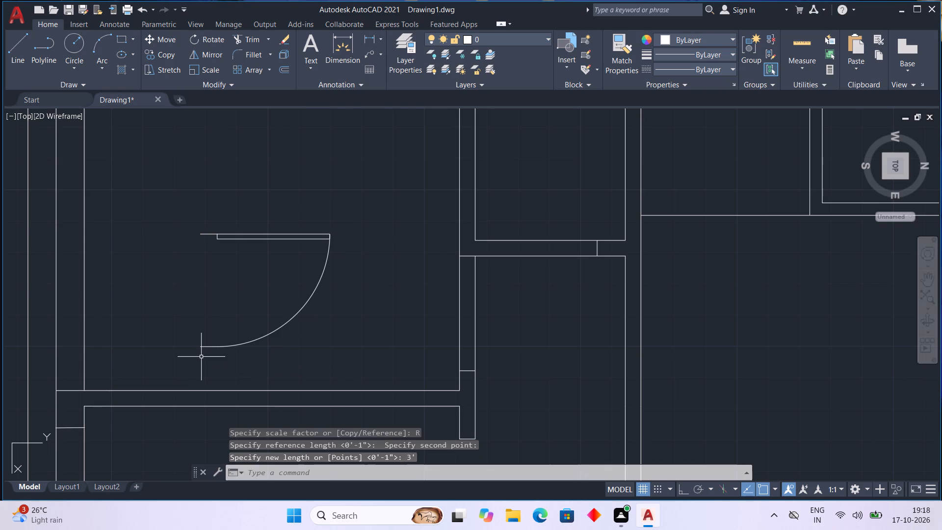
Check the scaled door's opening width between its two jamb ends with a temporary dimension.
scroll(272, 344, "down", 1)
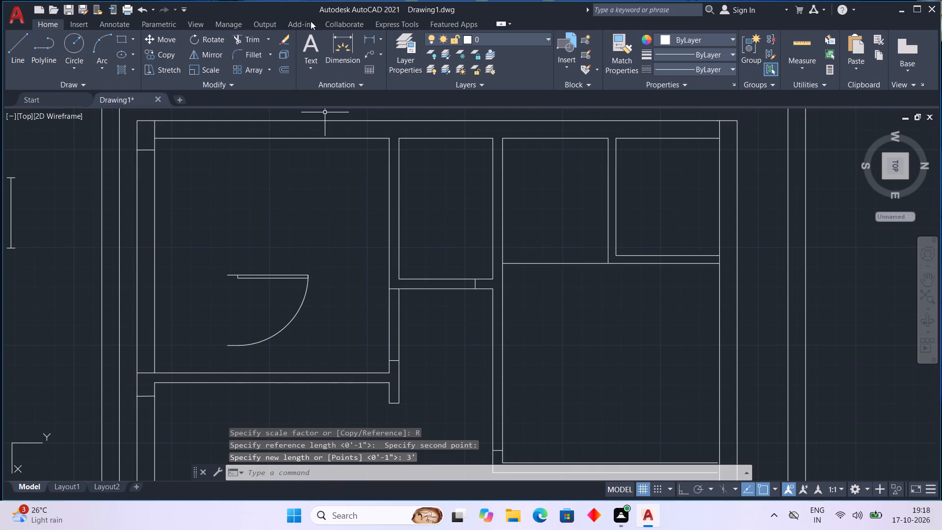
left_click(347, 37)
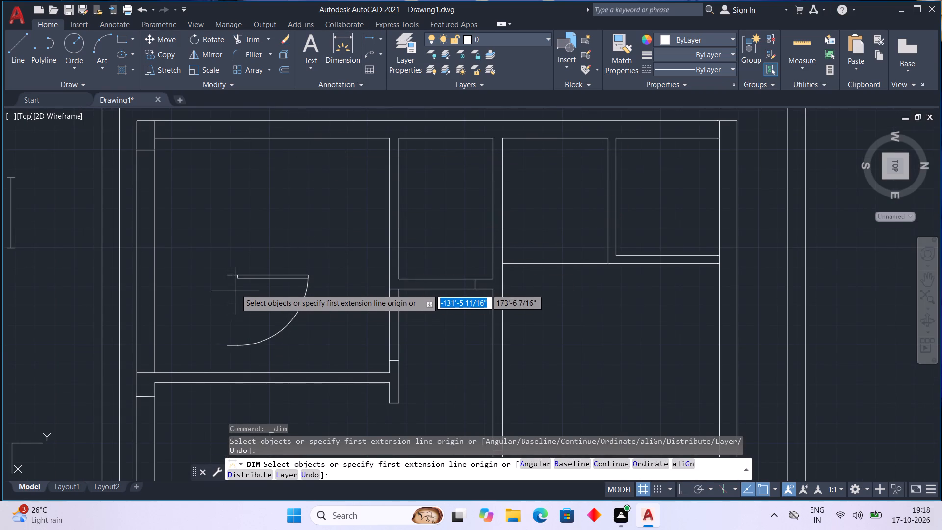
left_click(228, 275)
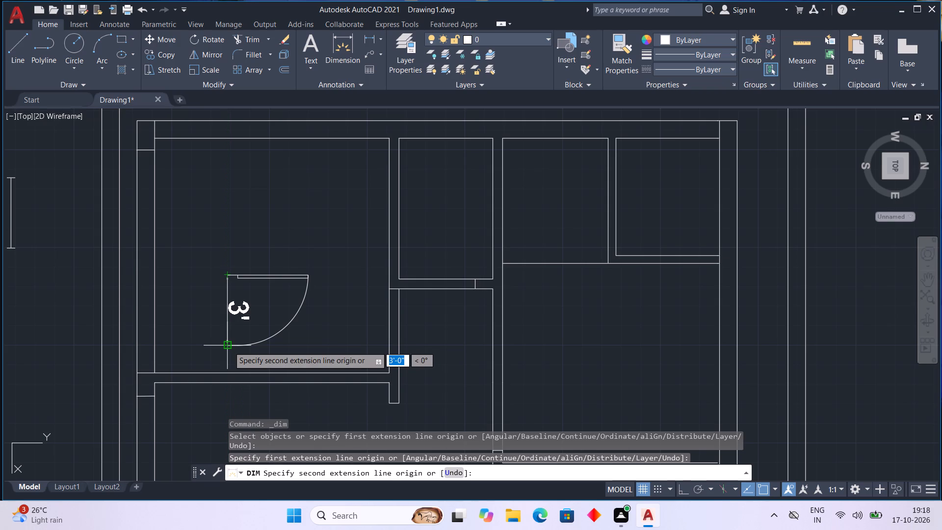
left_click(229, 346)
middle_click_drag(275, 337, 221, 311)
key("Escape")
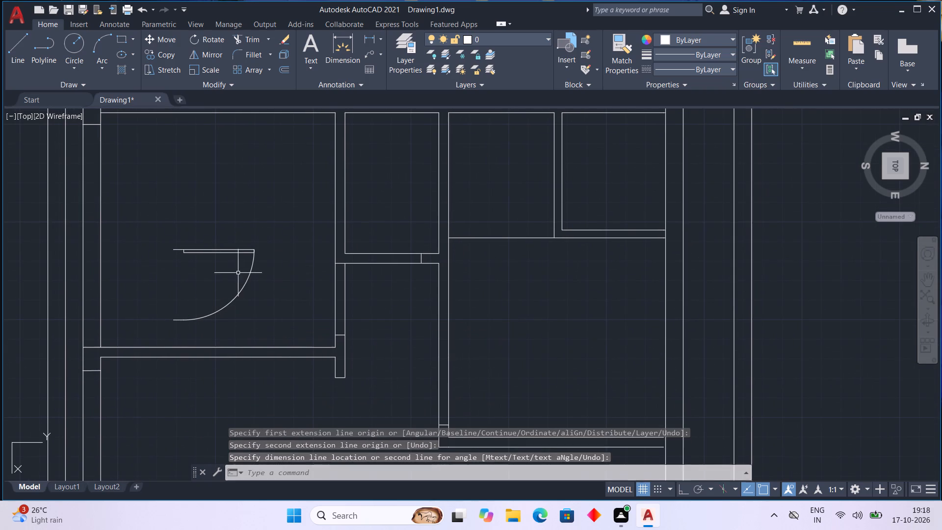
Flip the door block horizontally so its leaf and swing face the room's outer left wall.
left_click(251, 274)
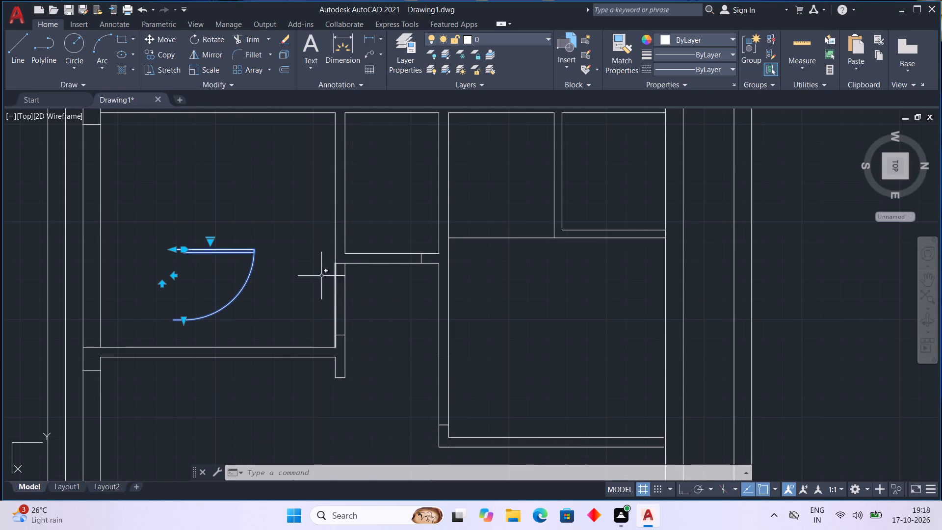
left_click(172, 277)
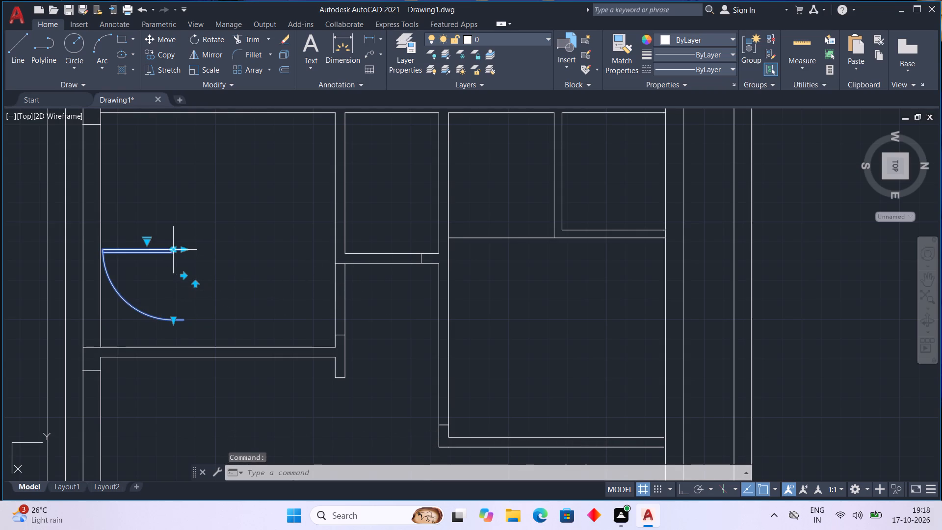
Move the door block beside the marked opening at the lower end of the top-left room's inner wall.
left_click_drag(175, 249, 332, 268)
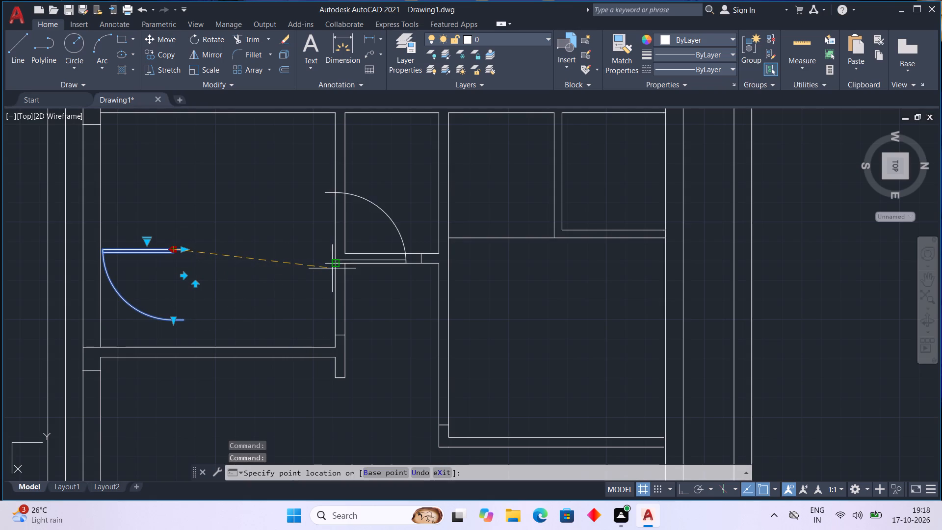
left_click_drag(332, 268, 327, 280)
left_click(327, 280)
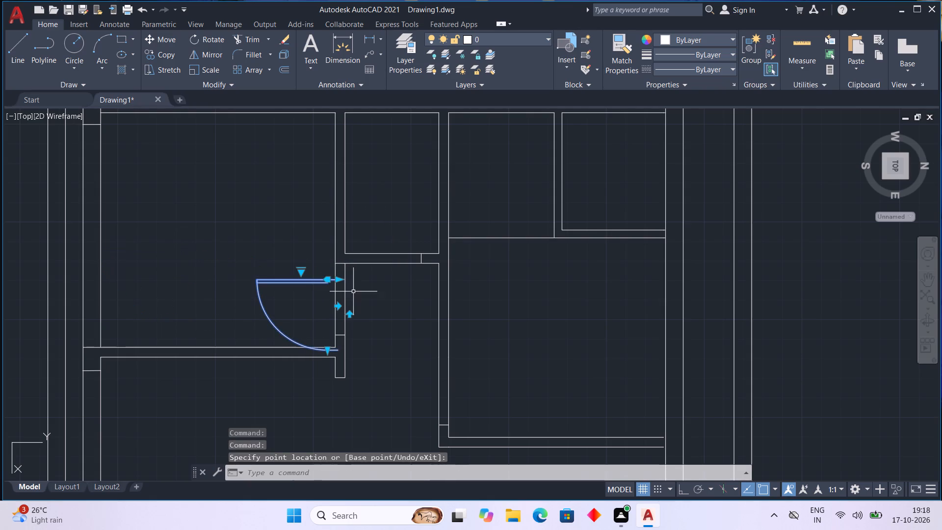
Nudge the door block upward until its lower jamb end lines up with the opening's lower jamb line.
scroll(354, 292, "up", 2)
middle_click_drag(354, 292, 342, 246)
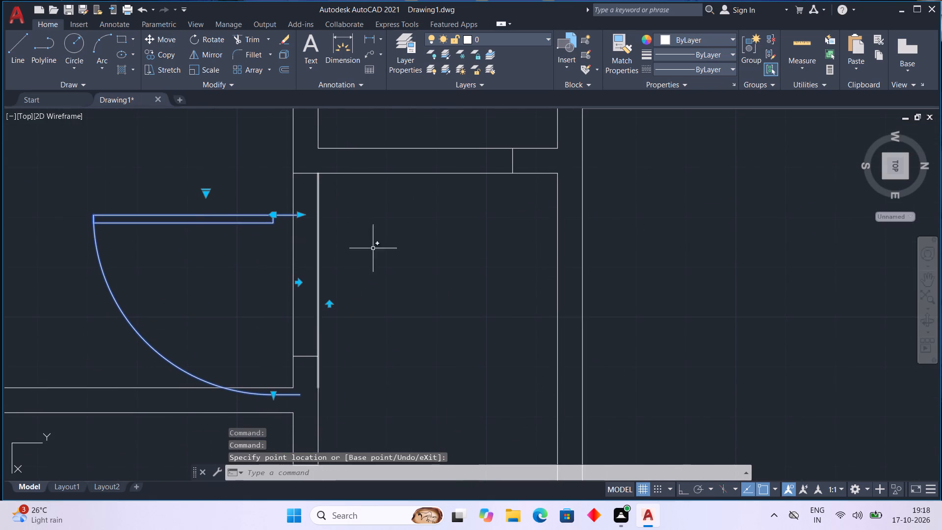
scroll(376, 247, "down", 1)
key("ctrl+Up")
key("ctrl+Up")
key("ctrl+Up")
key("ctrl+Up")
key("ctrl+Up")
key("ctrl+Up")
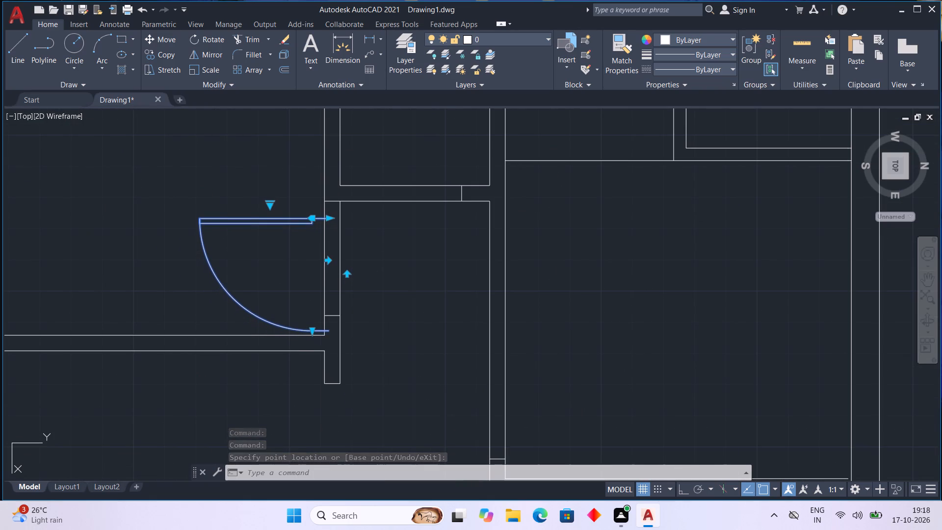
key("ctrl+Up")
key("ctrl+Up")
key("ctrl+Up")
key("ctrl+Up")
key("ctrl+Up")
key("ctrl+Up")
key("ctrl+Up")
key("ctrl+Up")
key("ctrl+Up")
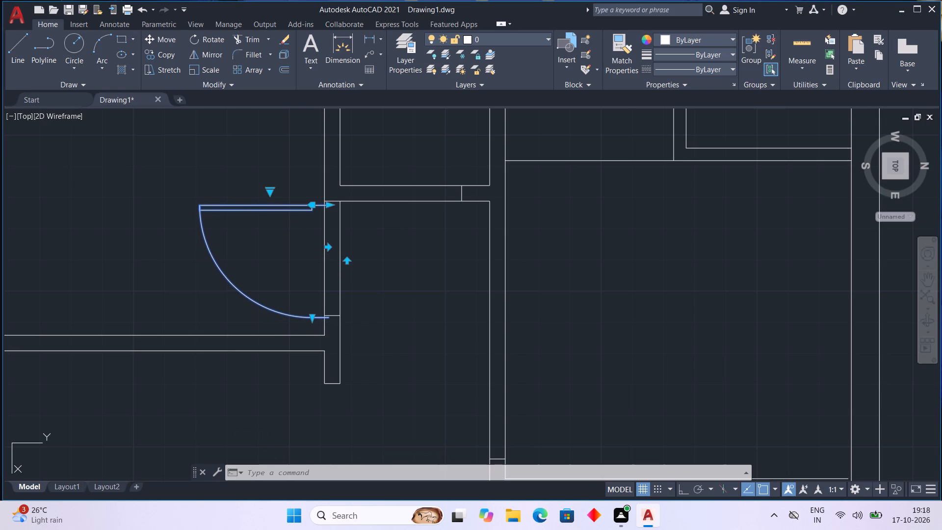
key("ctrl+Up")
key("ctrl+Up")
key("ctrl+Down")
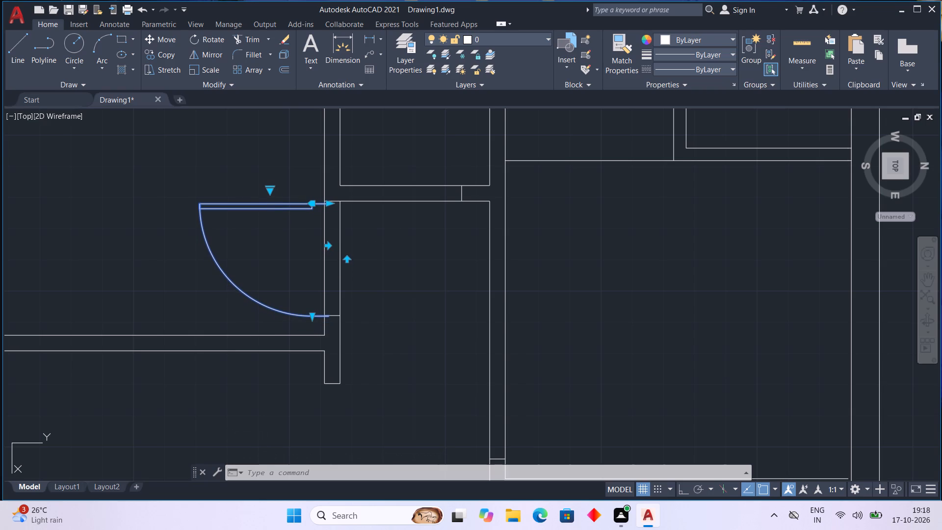
key("Escape")
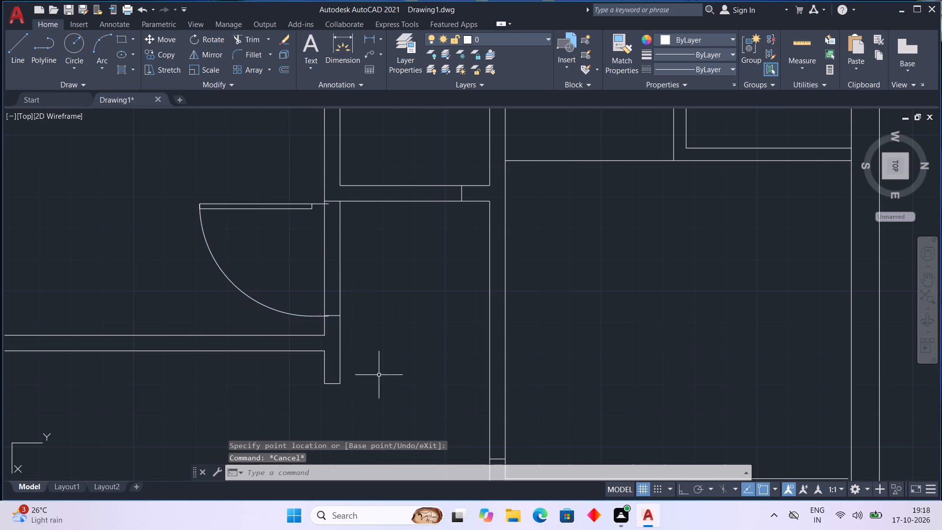
Flip the door block vertically so its leaf hinges at the opening's lower jamb.
scroll(379, 369, "up", 1)
middle_click_drag(380, 305, 386, 359)
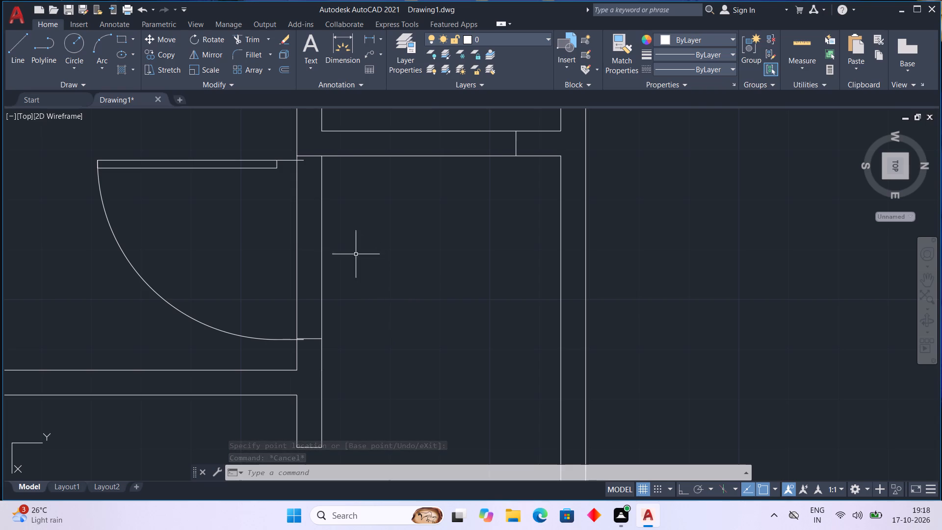
left_click(282, 160)
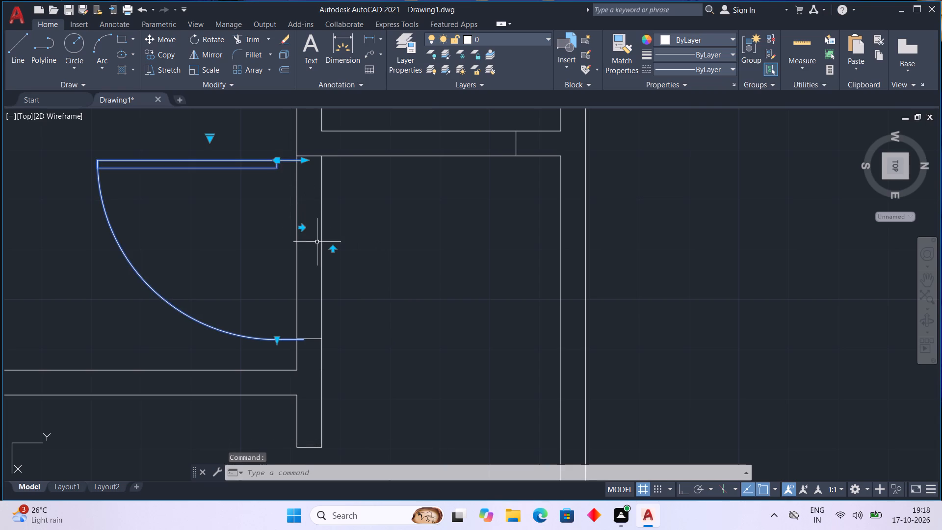
left_click(332, 247)
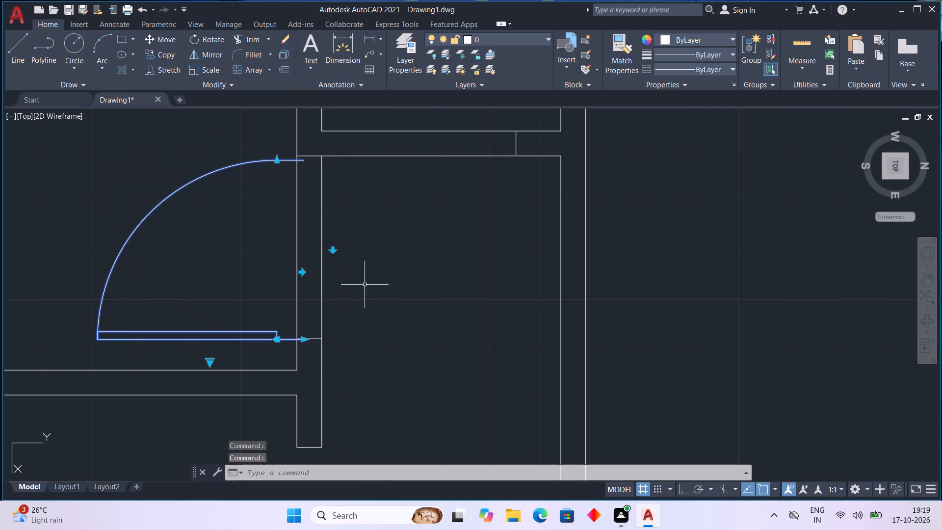
key("Escape")
Nudge the door block up onto the lower jamb line and across until its jamb ends at the wall's far face.
scroll(363, 277, "up", 1)
scroll(363, 277, "down", 1)
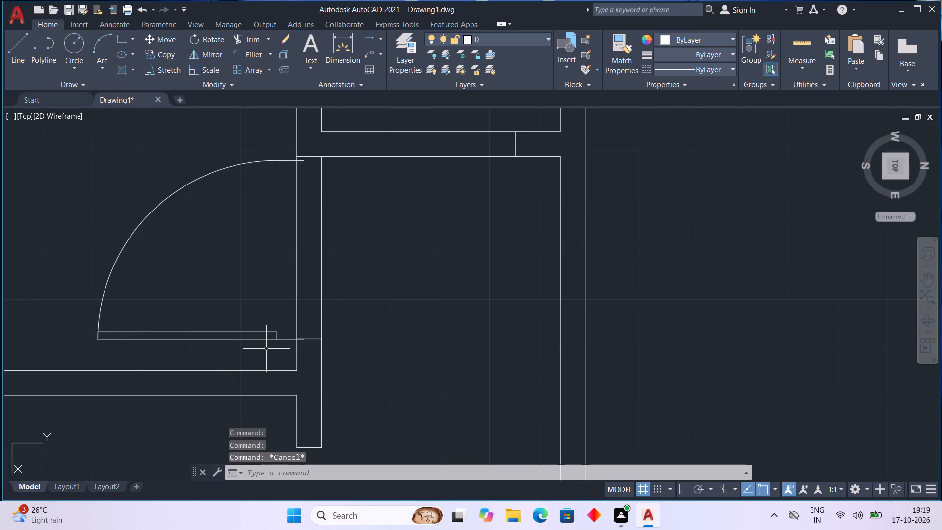
left_click(270, 334)
key("Escape")
left_click(278, 337)
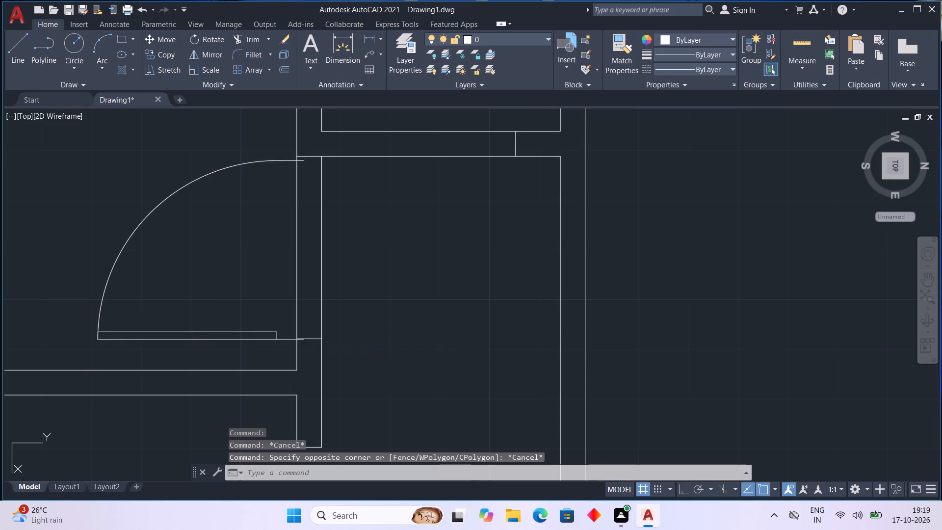
scroll(361, 338, "up", 3)
middle_click_drag(355, 331, 637, 247)
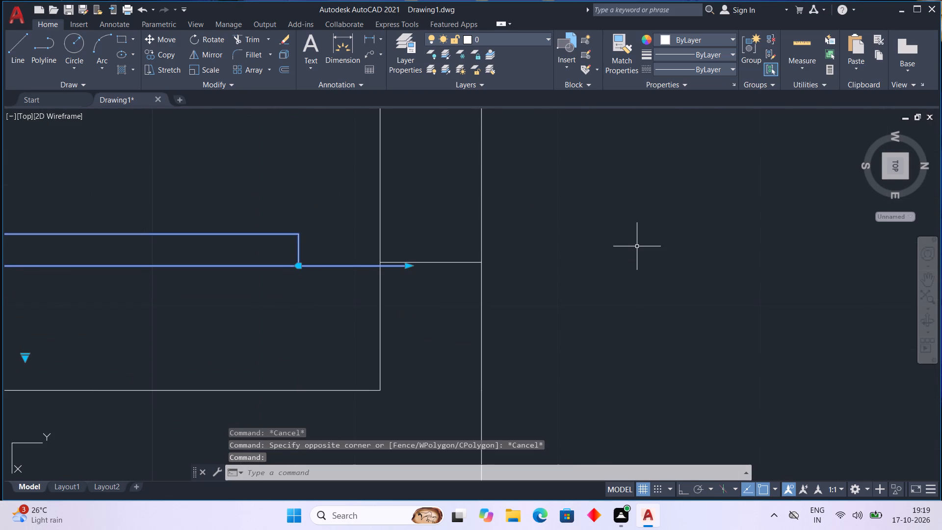
key("ctrl+Up")
key("ctrl+Up")
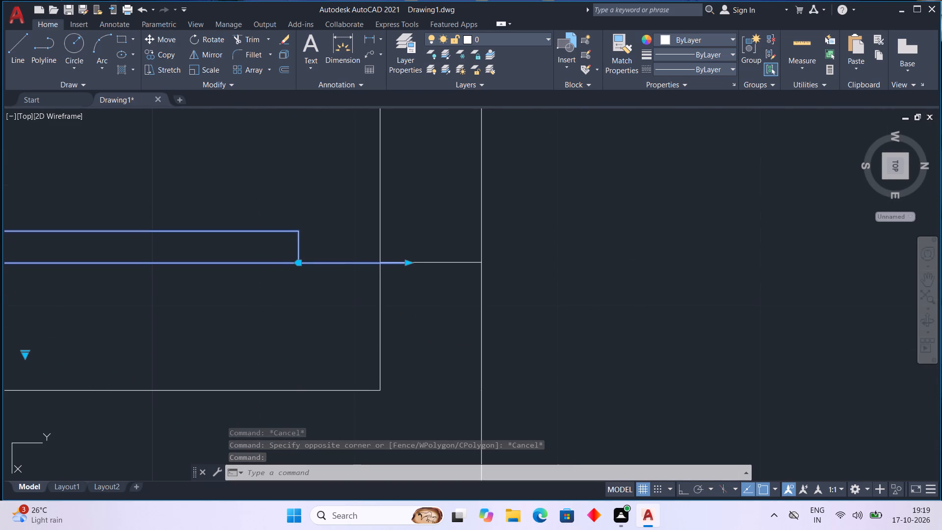
key("ctrl+Right")
key("ctrl+Right")
key("ctrl+Right")
key("ctrl+Right")
key("ctrl+Right")
key("ctrl+Right")
key("ctrl+Right")
key("ctrl+Right")
key("ctrl+Right")
key("ctrl+Right")
key("ctrl+Right")
key("ctrl+Right")
key("ctrl+Right")
key("ctrl+Right")
key("ctrl+Right")
key("ctrl+Right")
key("ctrl+Right")
key("ctrl+Right")
key("ctrl+Right")
key("ctrl+Right")
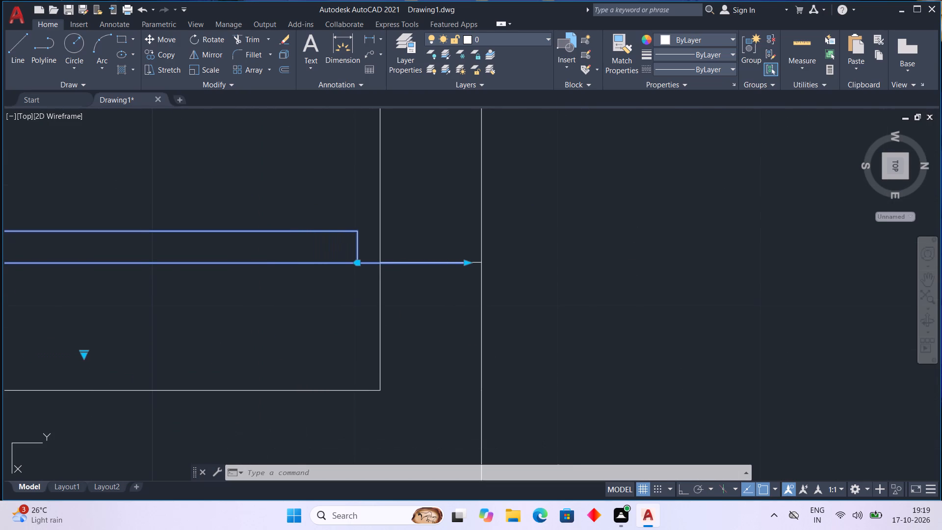
key("ctrl+Left")
key("ctrl+Left")
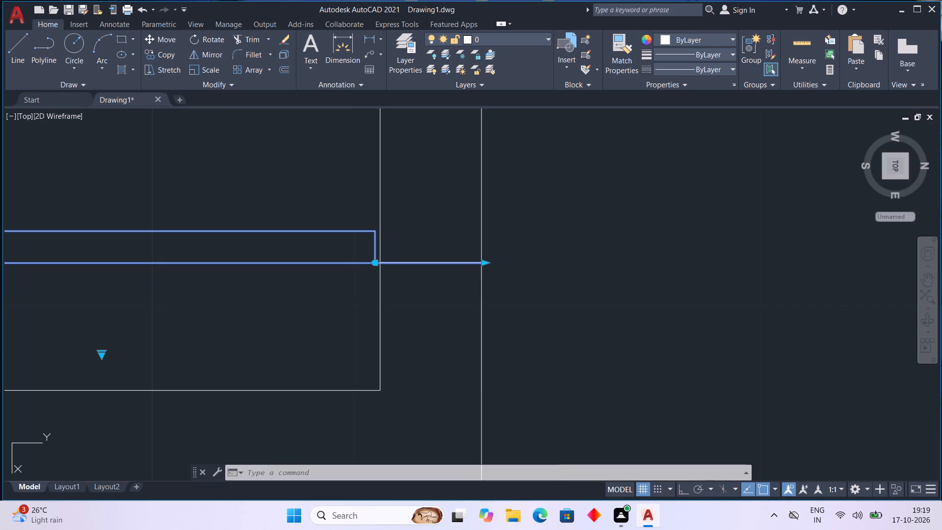
key("ctrl+Left")
key("Escape")
Trim away both wall lines crossing the door opening between its two jambs.
scroll(339, 215, "down", 2)
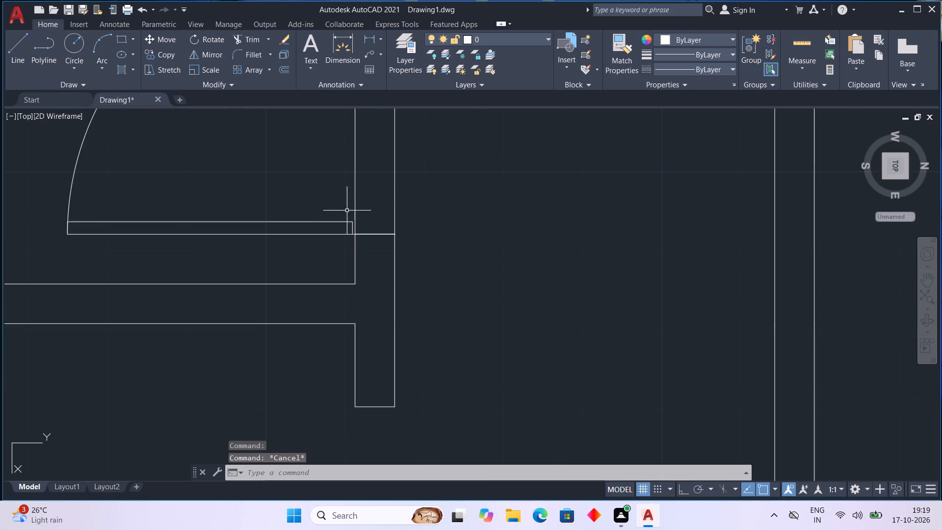
middle_click_drag(347, 211, 317, 320)
middle_click_drag(339, 203, 309, 353)
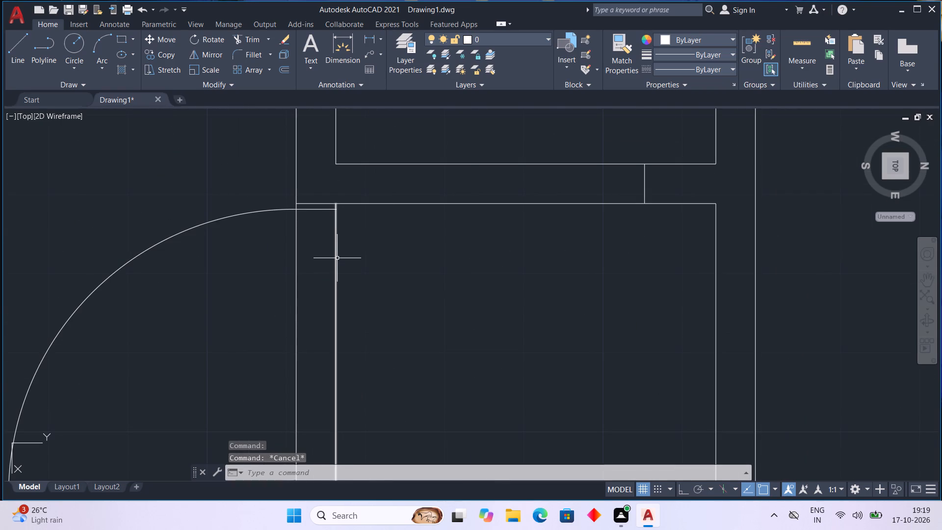
middle_click_drag(343, 248, 340, 227)
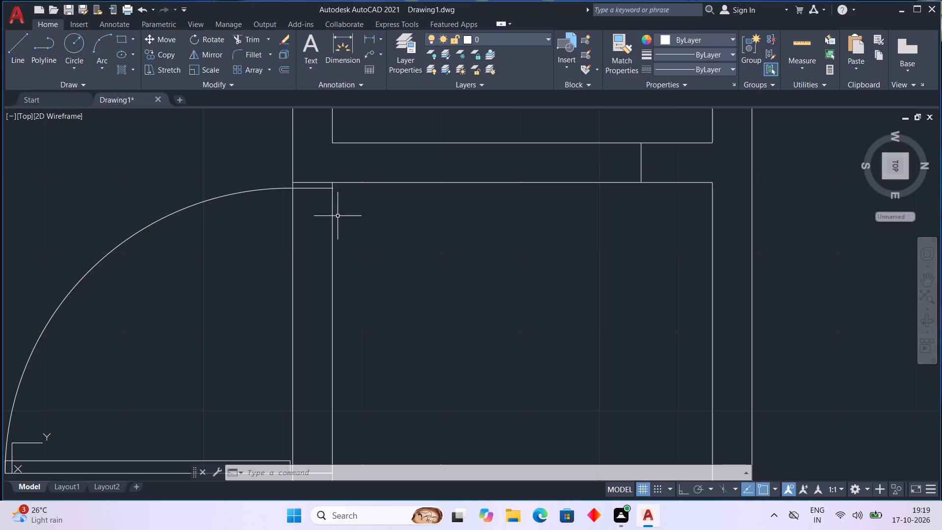
left_click(240, 39)
left_click_drag(346, 246, 287, 259)
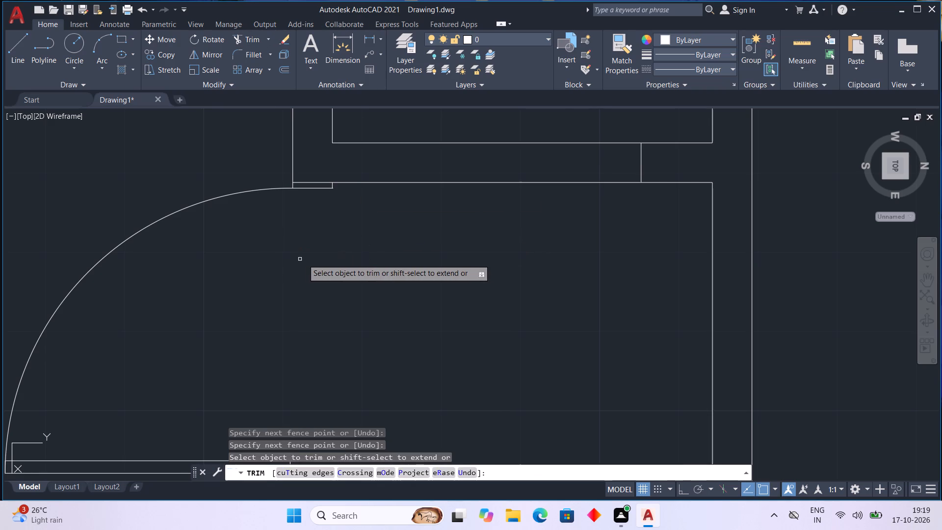
scroll(304, 259, "down", 2)
middle_click_drag(312, 261, 305, 256)
scroll(308, 254, "up", 2)
key("Escape")
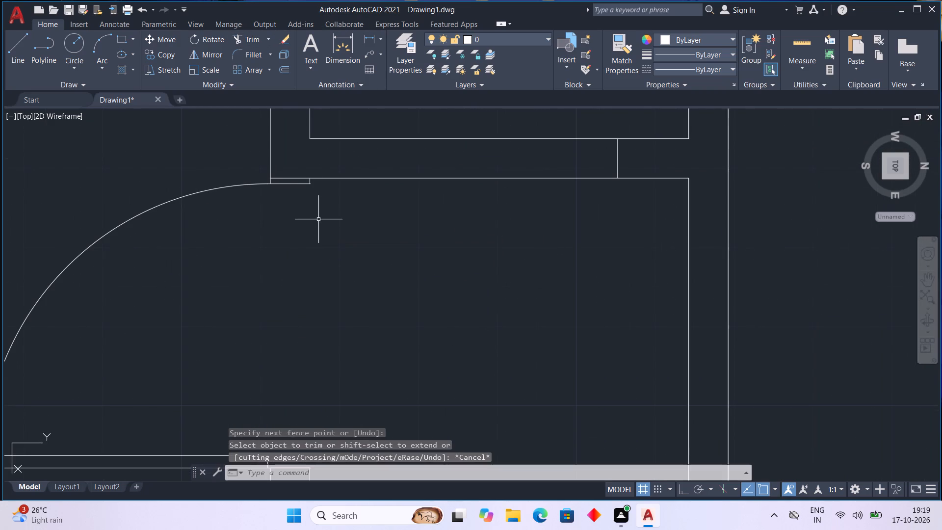
Nudge the door block back toward the room until its upper jamb end is flush with the wall face.
scroll(318, 196, "up", 1)
middle_click_drag(318, 187, 305, 249)
scroll(305, 249, "up", 1)
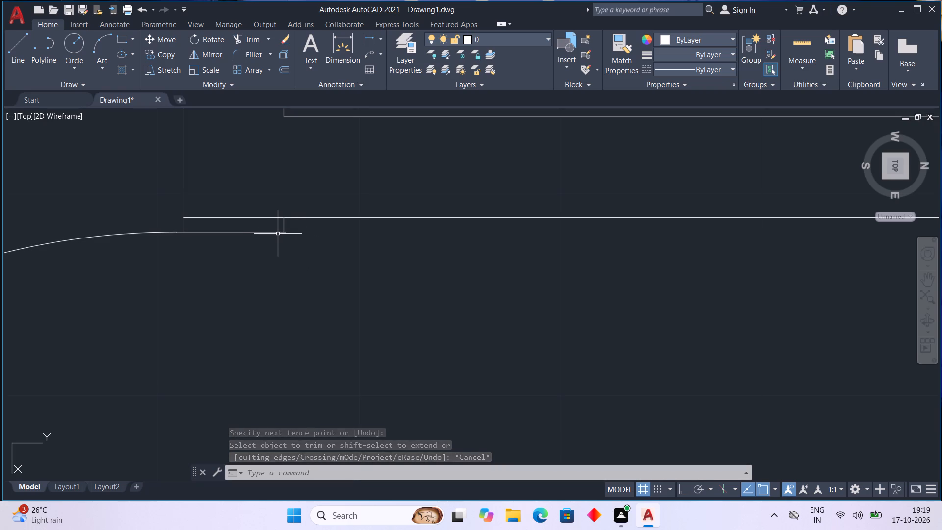
left_click(277, 233)
scroll(282, 233, "up", 3)
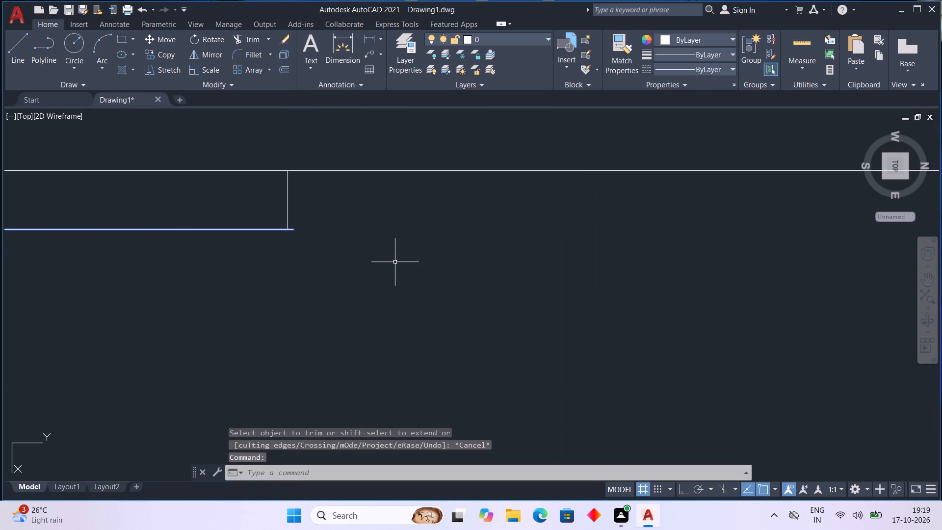
key("ctrl+Left")
key("ctrl+Left")
key("ctrl+Left")
key("ctrl+Left")
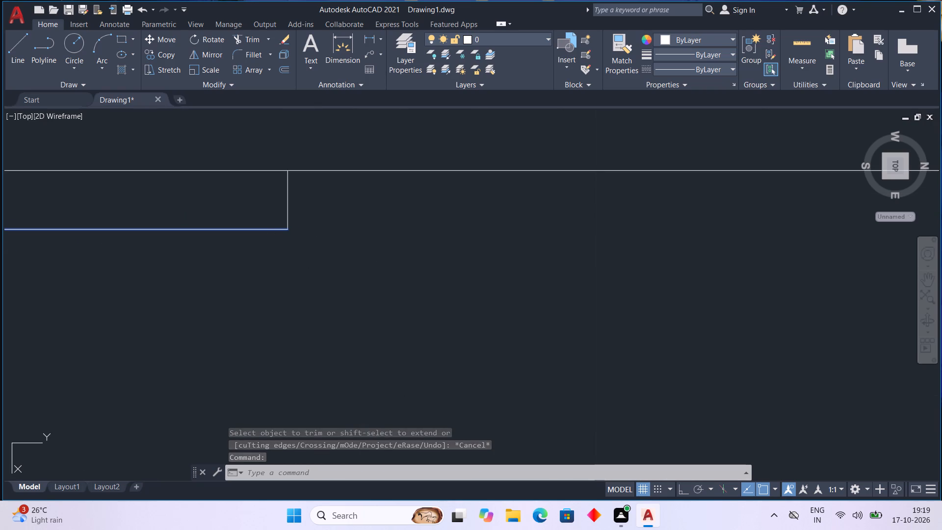
key("ctrl+Right")
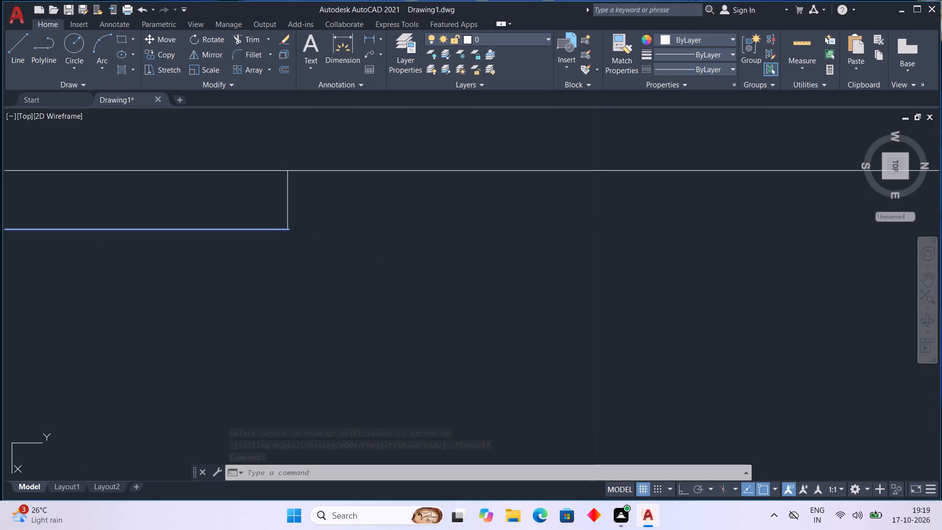
key("ctrl+Left")
key("Escape")
Copy the fitted door block from its lower jamb end to the near-corner endpoint on the adjacent room's left wall.
scroll(395, 262, "down", 5)
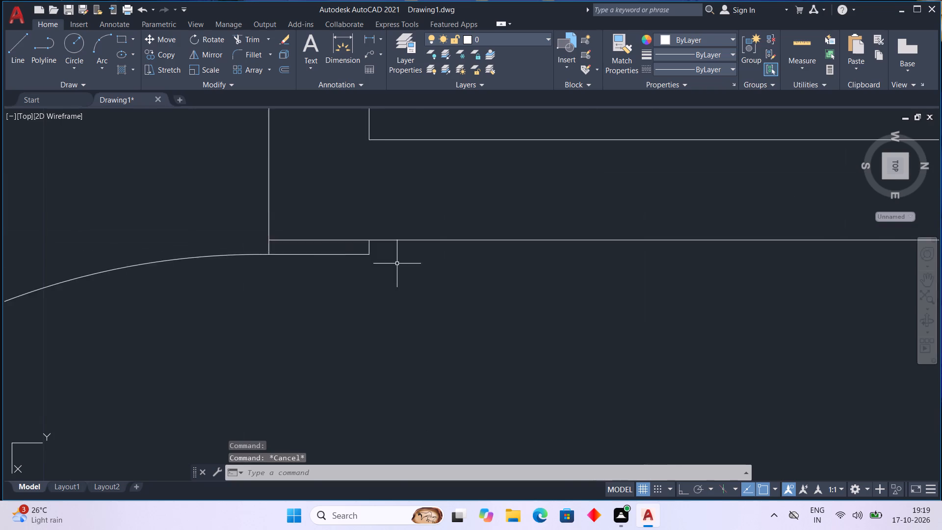
scroll(399, 268, "down", 1)
scroll(458, 341, "down", 1)
middle_click_drag(475, 342, 391, 332)
scroll(415, 317, "down", 1)
middle_click_drag(412, 321, 412, 321)
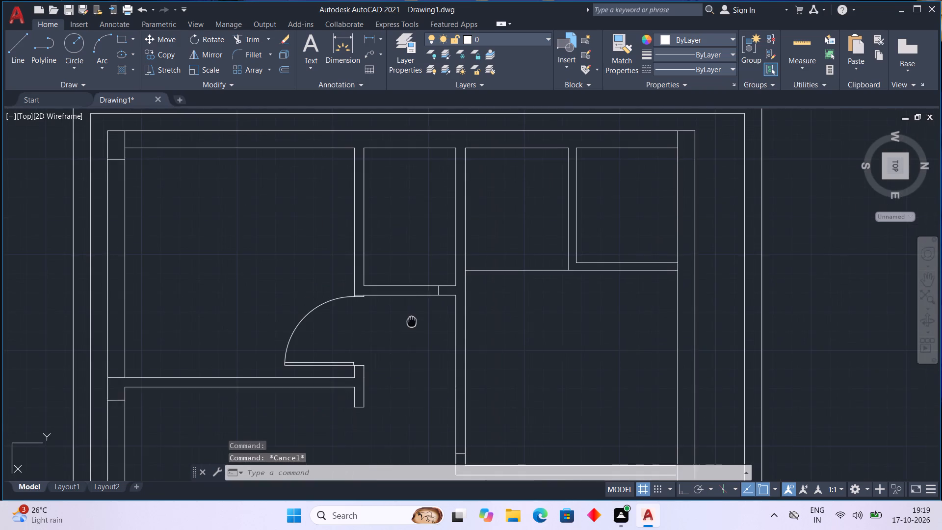
middle_click_drag(412, 321, 329, 314)
scroll(342, 294, "up", 1)
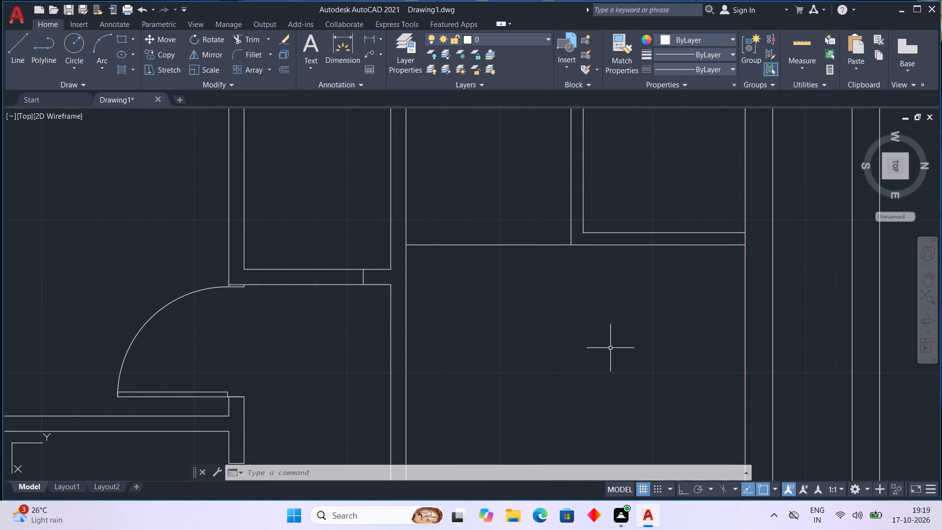
middle_click_drag(609, 359, 557, 344)
middle_click_drag(537, 308, 472, 344)
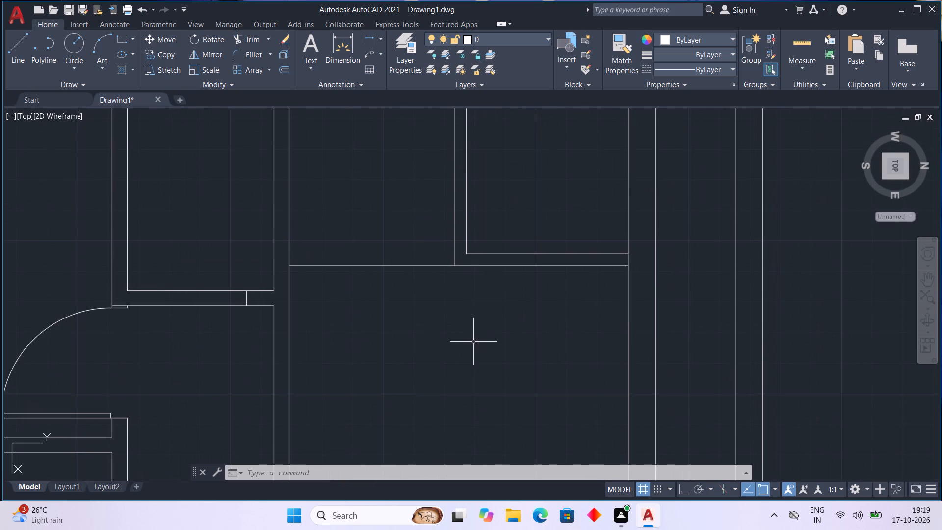
scroll(473, 341, "down", 1)
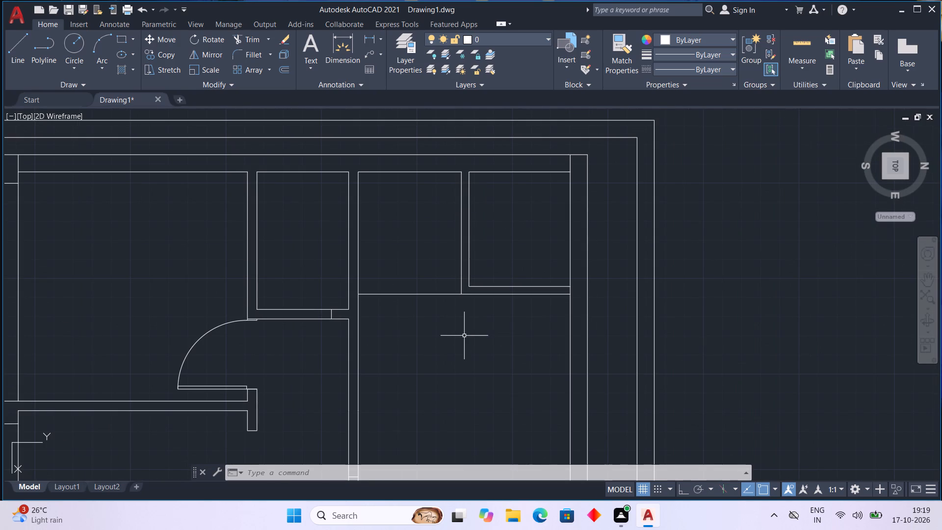
middle_click_drag(464, 335, 459, 334)
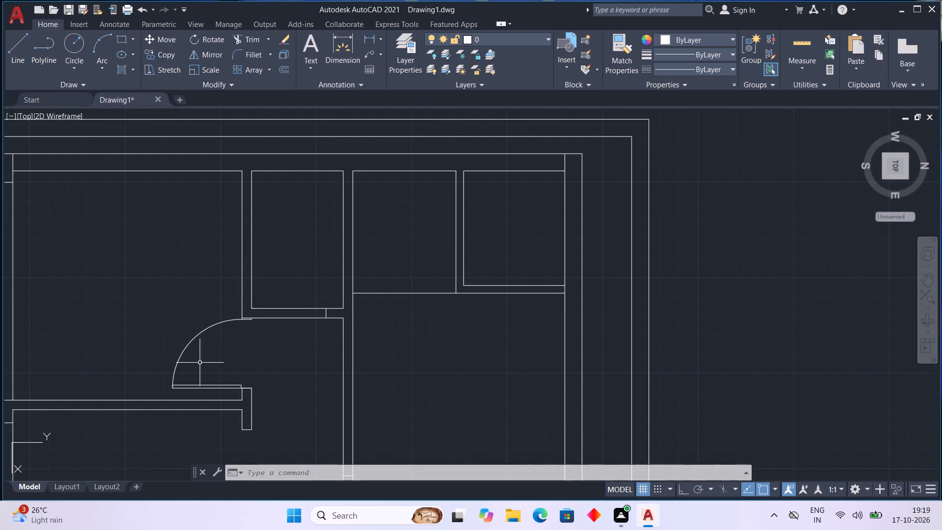
left_click(199, 335)
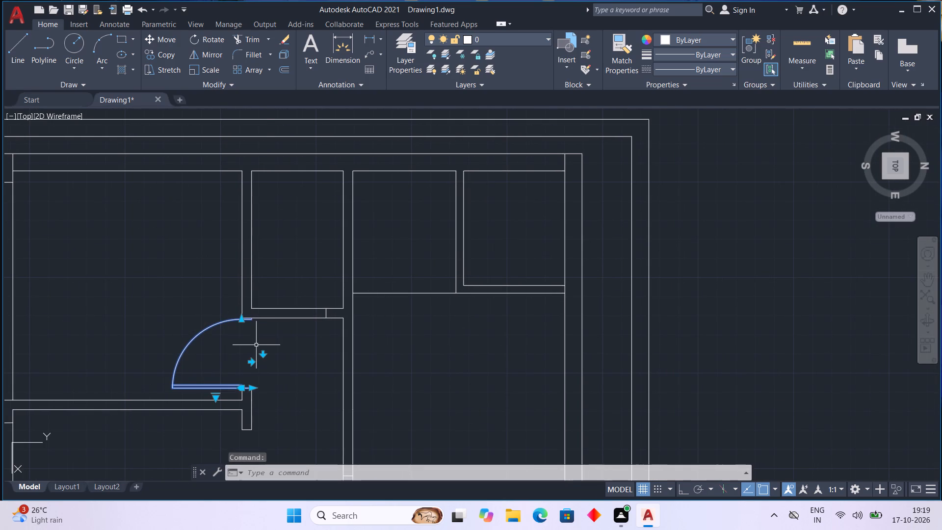
left_click(144, 52)
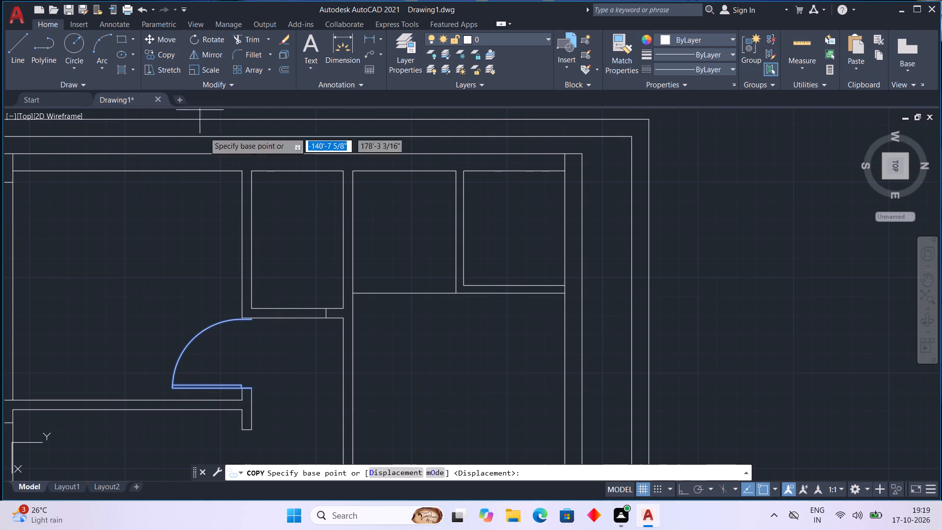
left_click(249, 392)
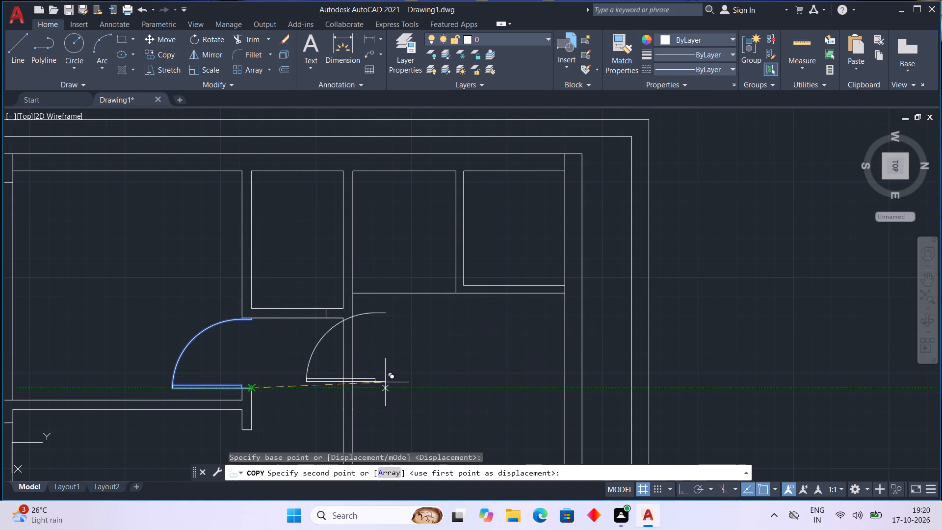
middle_click_drag(372, 407, 388, 274)
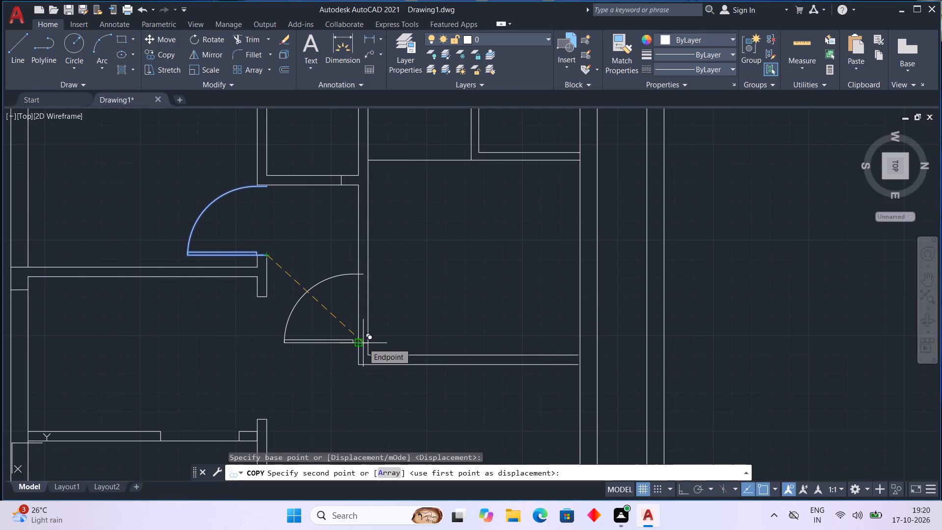
left_click(369, 343)
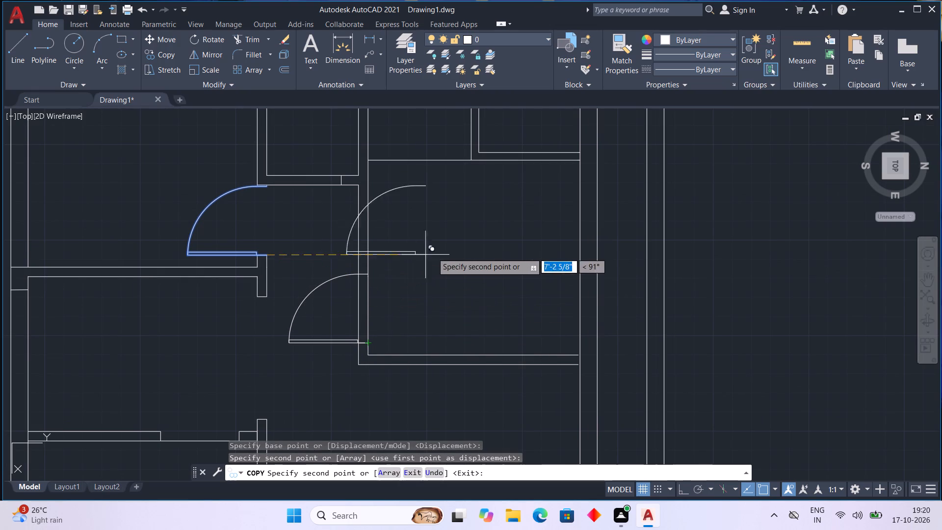
Place a second copy of the door block inside the small upper-right corner room and finish copying.
middle_click_drag(473, 197, 405, 349)
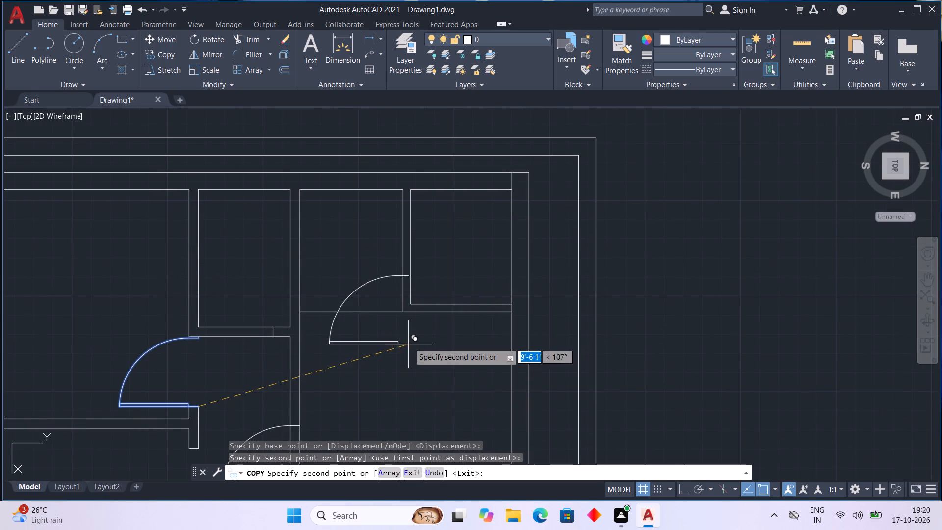
left_click(458, 277)
key("Escape")
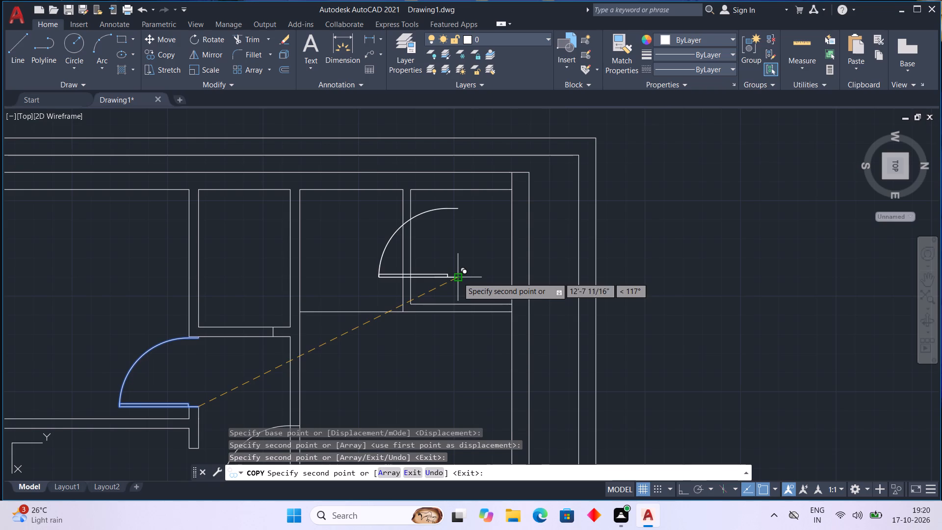
Scale the door copy in the small corner room by reference, from its jamb-to-jamb width to 2'4".
left_click(453, 276)
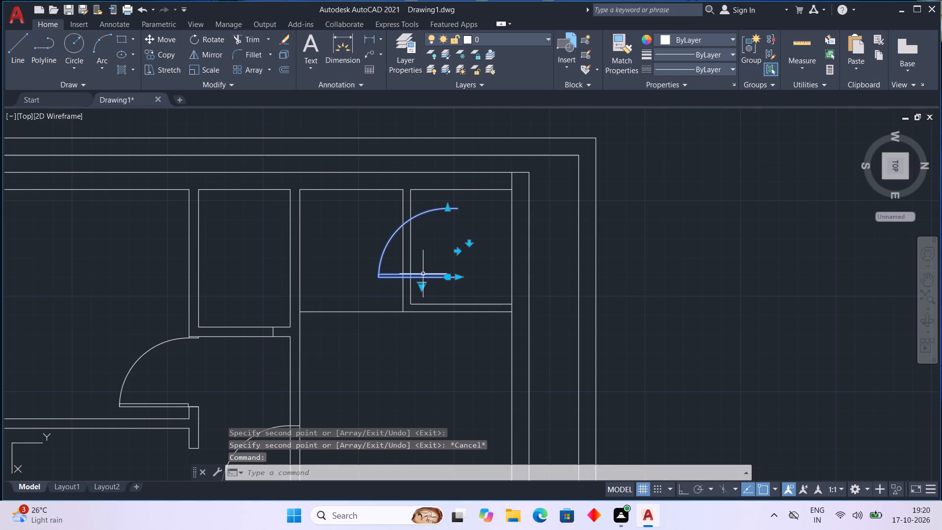
key("s")
key("c")
left_click(448, 303)
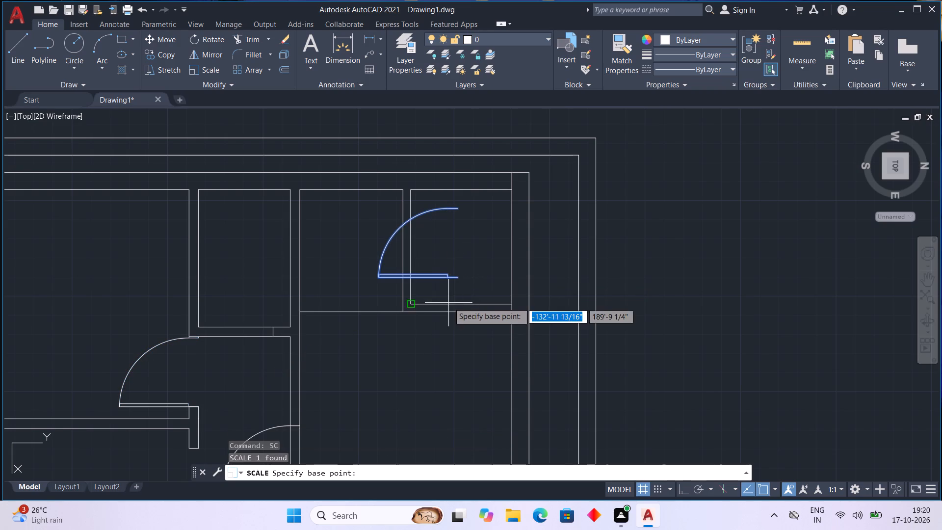
left_click(456, 277)
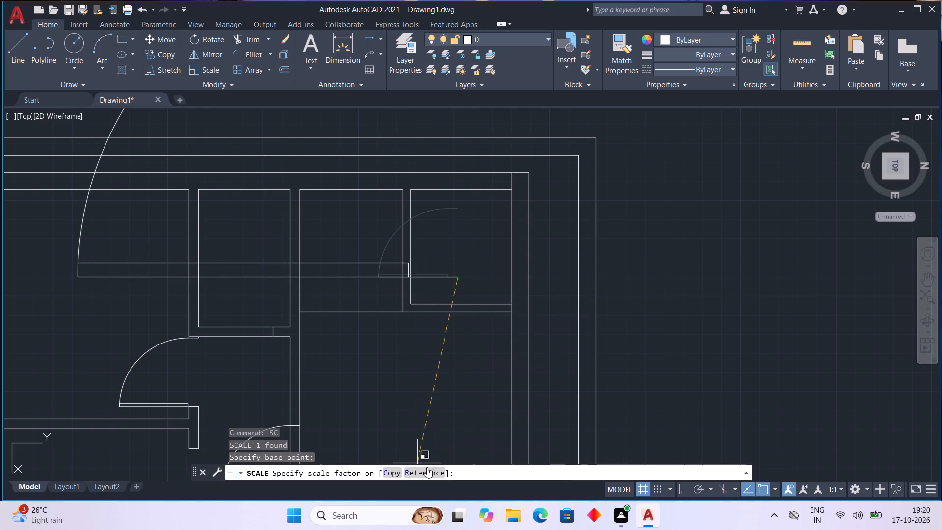
left_click(427, 467)
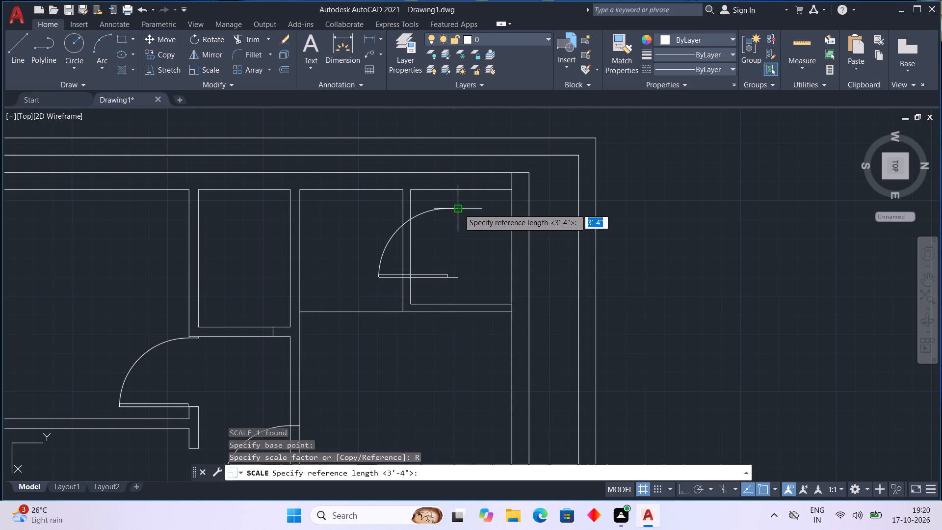
left_click(459, 209)
left_click(456, 278)
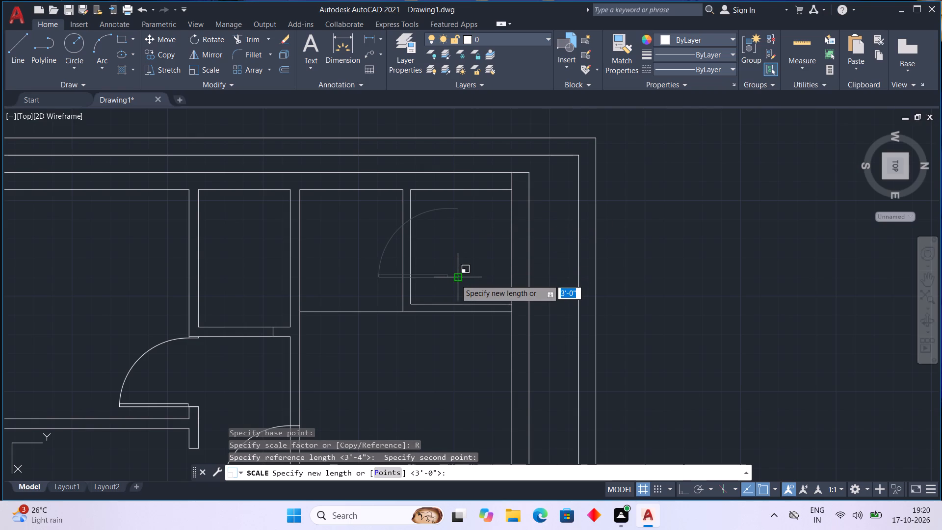
type("2'4\"")
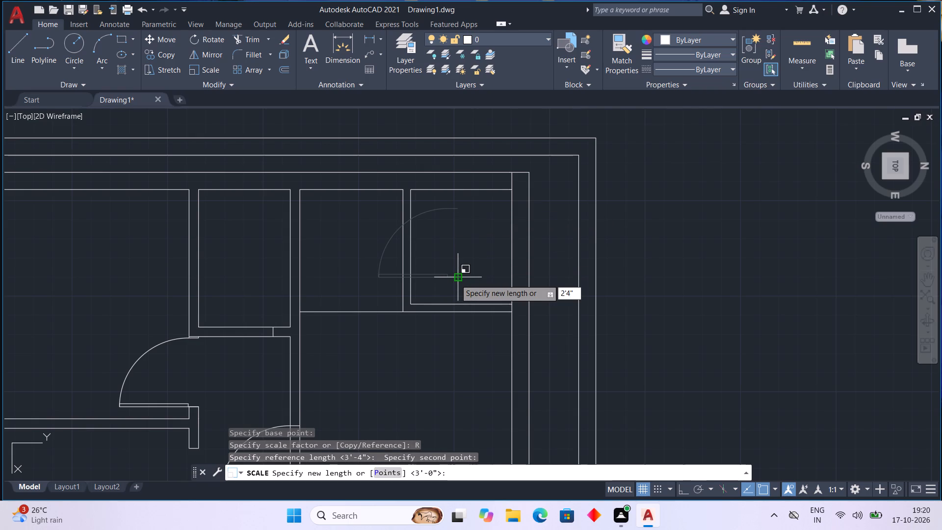
key("Return")
Rotate the 2'4" door block a quarter turn about its hinge-side jamb end so its leaf points up into the small room.
scroll(497, 270, "up", 2)
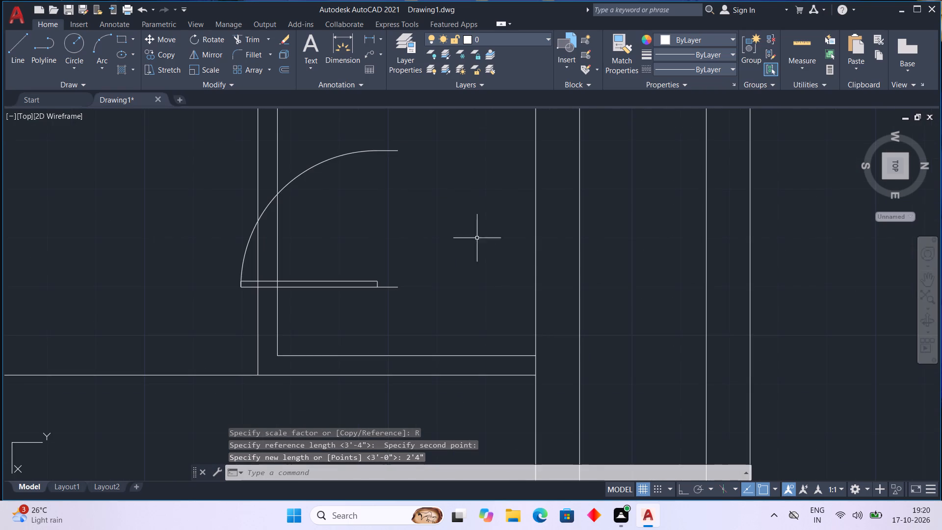
scroll(471, 223, "down", 2)
left_click(442, 194)
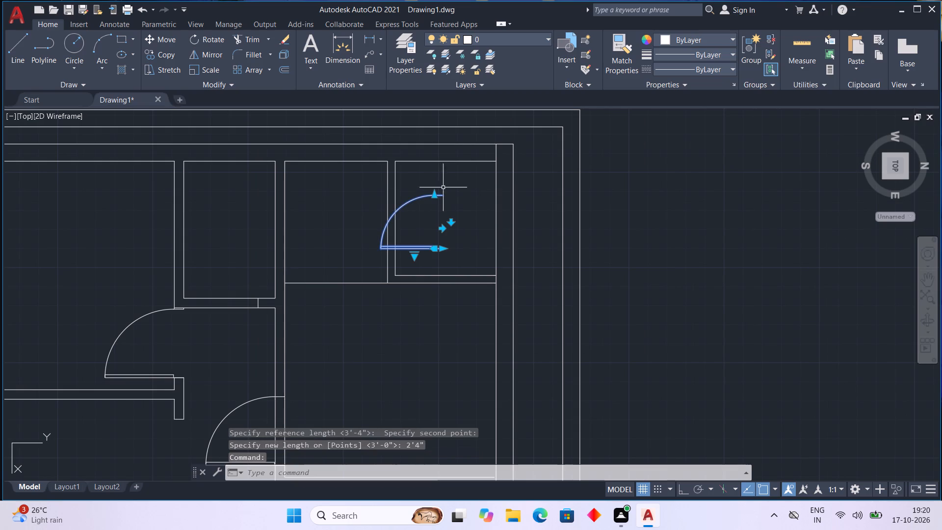
left_click(188, 32)
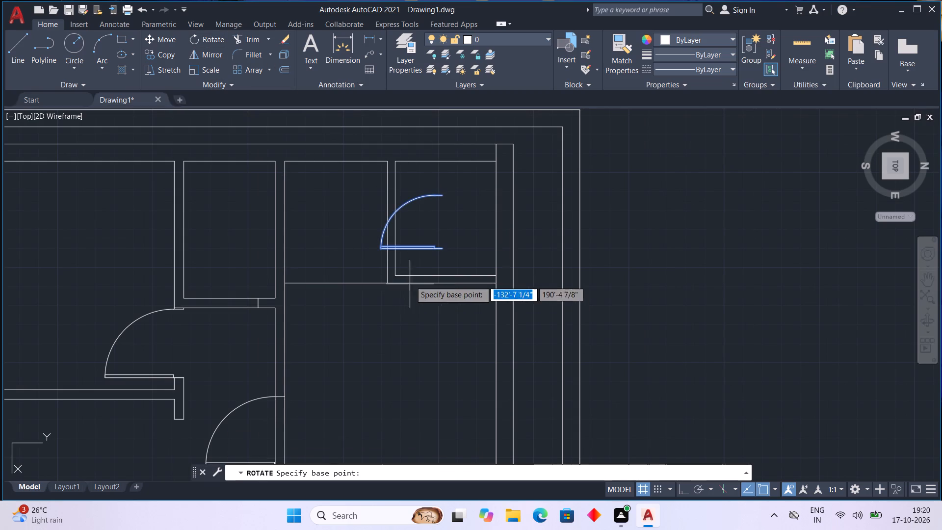
left_click(441, 248)
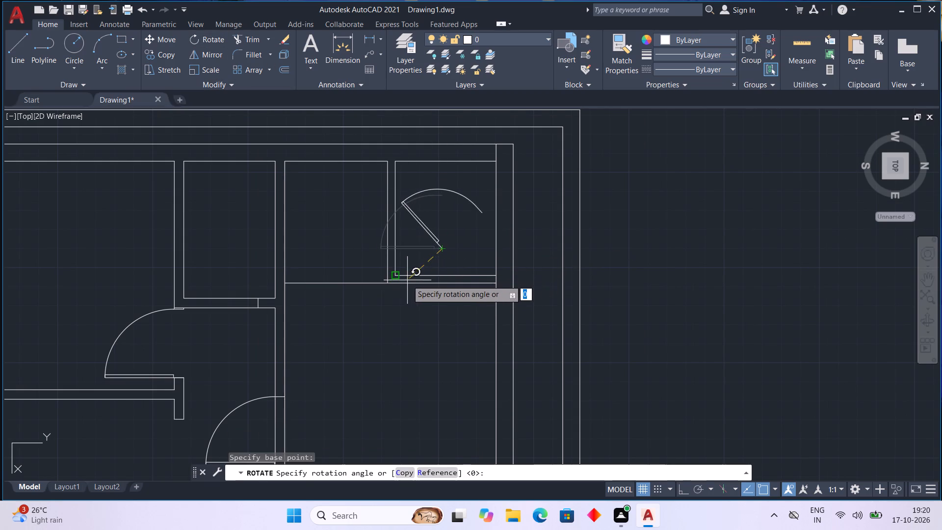
left_click(384, 249)
key("Escape")
Nudge the 2'4" door block down until its jambs span the small corner room's lower wall.
scroll(507, 251, "up", 2)
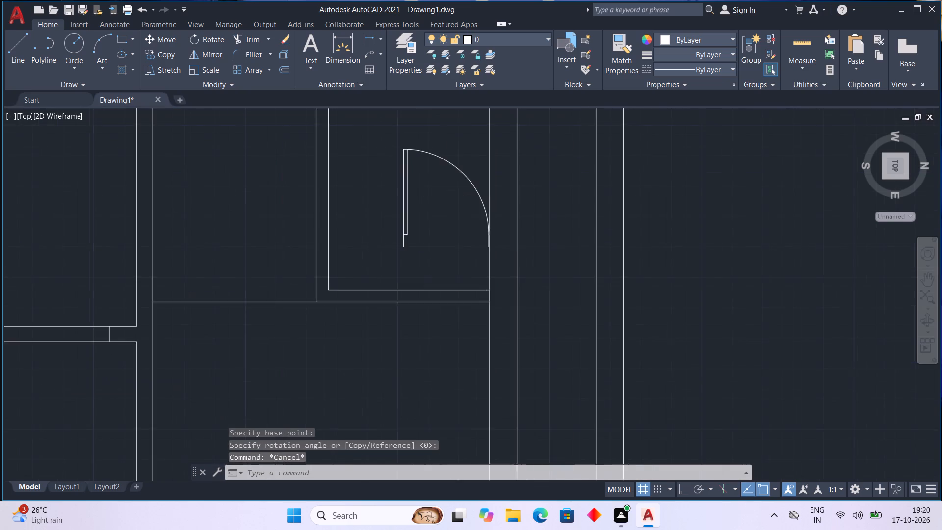
scroll(507, 251, "down", 2)
middle_click_drag(502, 244, 406, 266)
scroll(377, 266, "up", 1)
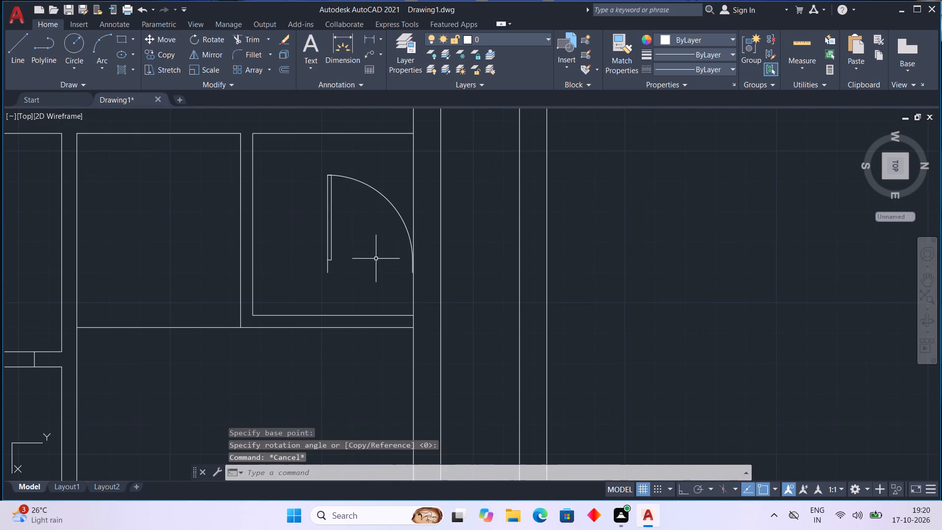
left_click(402, 219)
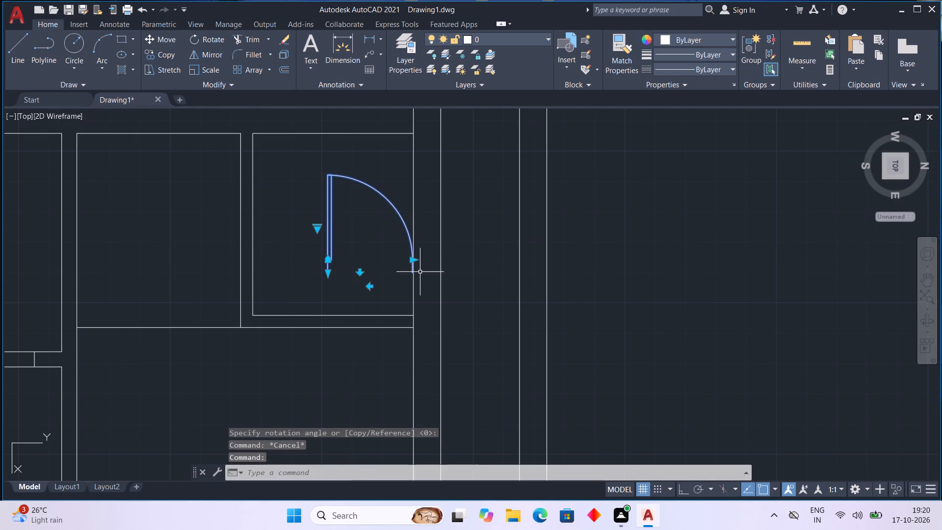
key("ctrl+Down")
key("ctrl+Down")
key("ctrl+Down")
key("ctrl+Down")
key("ctrl+Down")
key("ctrl+Down")
key("ctrl+Down")
key("ctrl+Down")
key("ctrl+Down")
key("ctrl+Down")
key("ctrl+Down")
key("ctrl+Down")
key("ctrl+Down")
key("ctrl+Down")
key("ctrl+Down")
key("ctrl+Down")
key("ctrl+Down")
key("ctrl+Down")
key("ctrl+Down")
key("ctrl+Down")
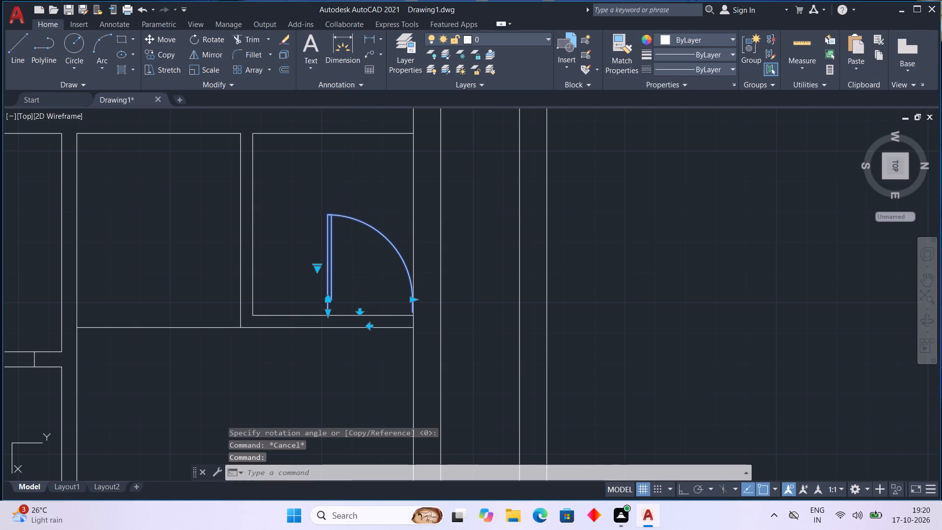
key("Escape")
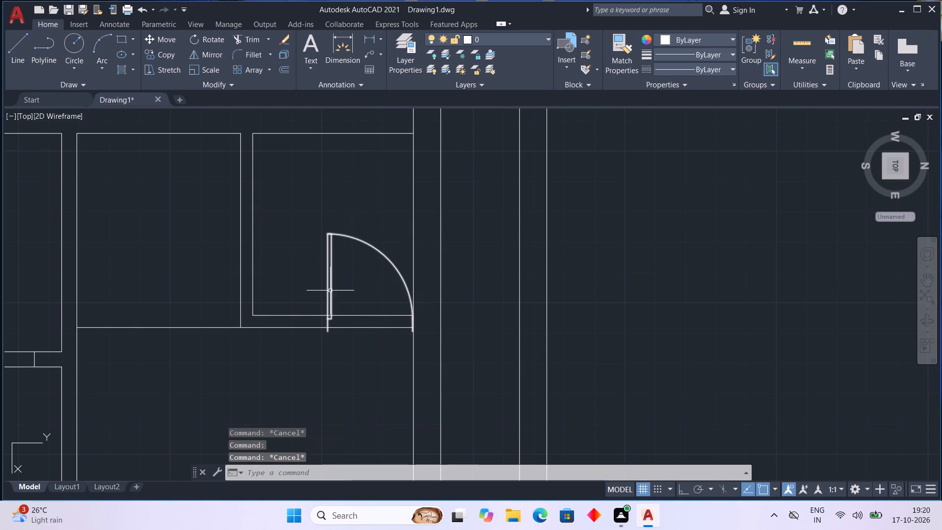
Flip the 2'4" door block horizontally so its leaf hinges on the side next to the outer wall.
left_click(330, 291)
left_click(372, 345)
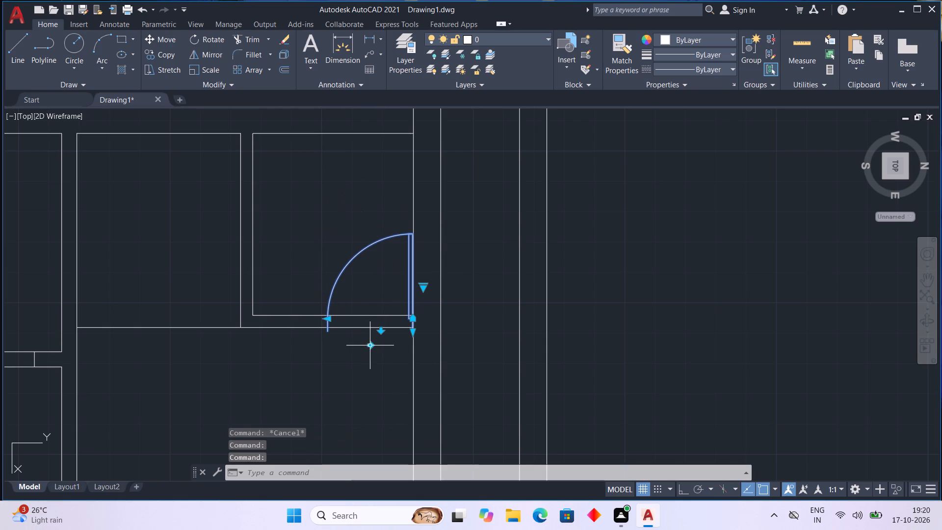
Nudge the 2'4" door block left to leave a small gap between its hinge jamb and the outer wall.
scroll(385, 338, "up", 2)
scroll(389, 333, "down", 2)
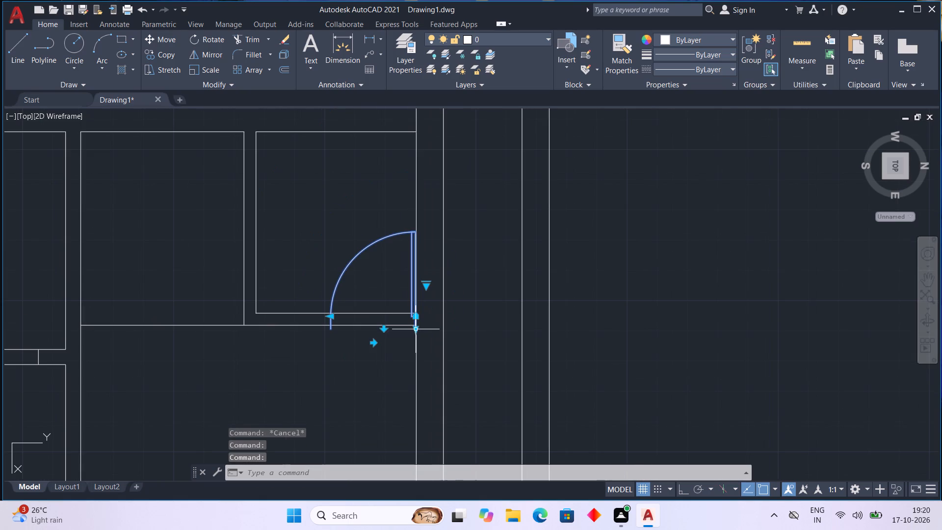
key("ctrl+Left")
key("ctrl+Left")
key("ctrl+Left")
key("ctrl+Left")
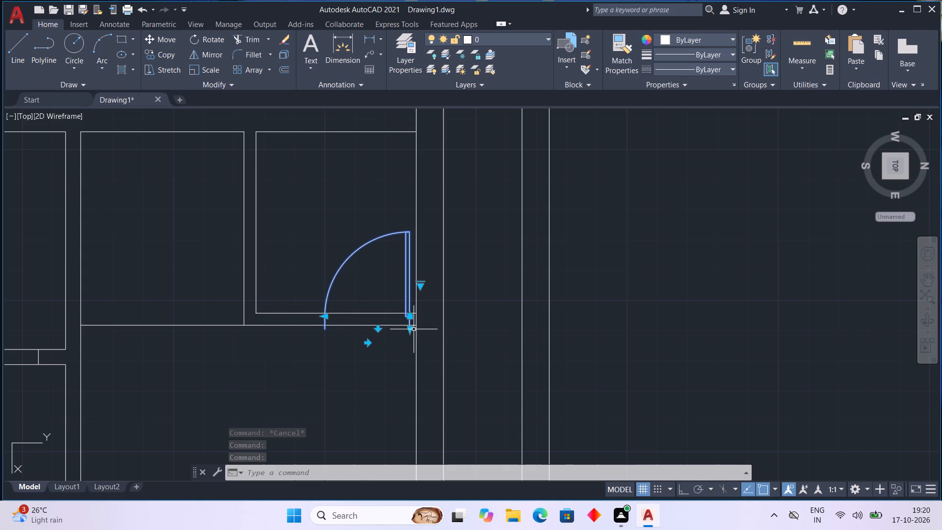
key("ctrl+Left")
key("ctrl+Left")
key("ctrl+Left")
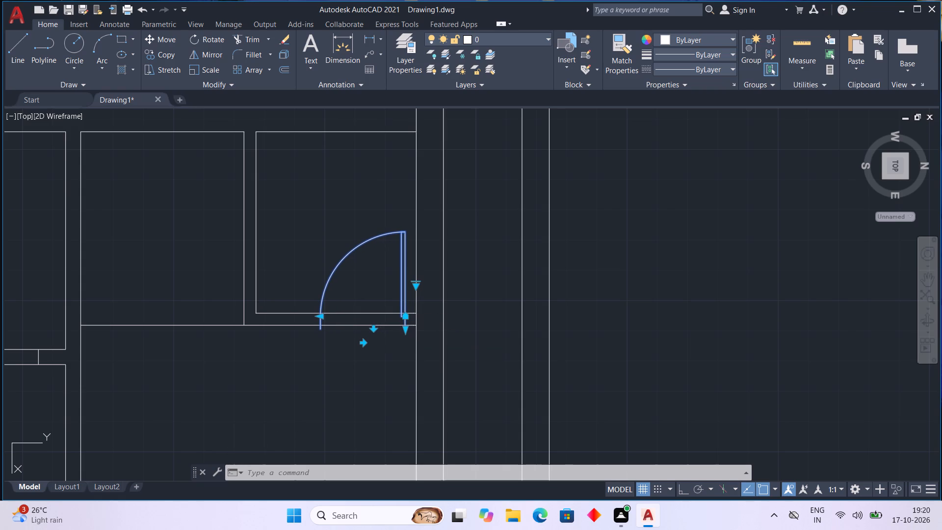
key("Escape")
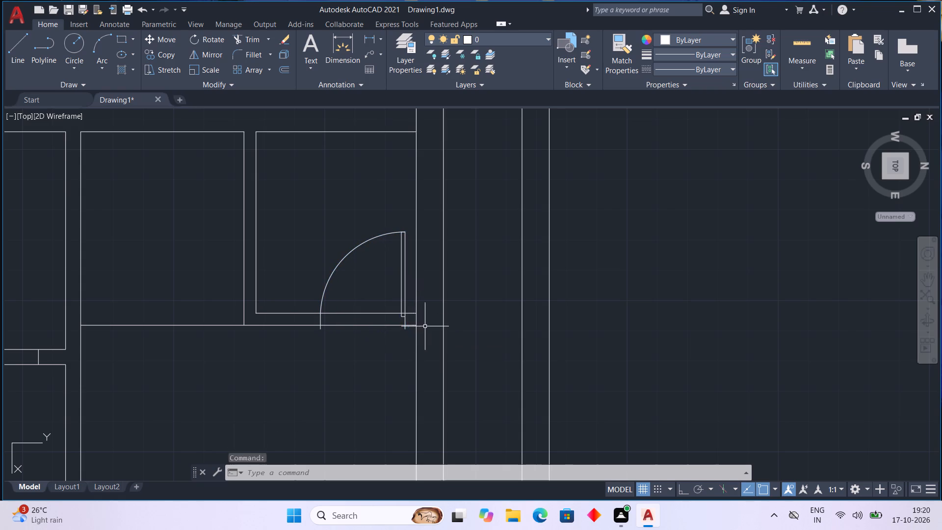
scroll(430, 317, "up", 3)
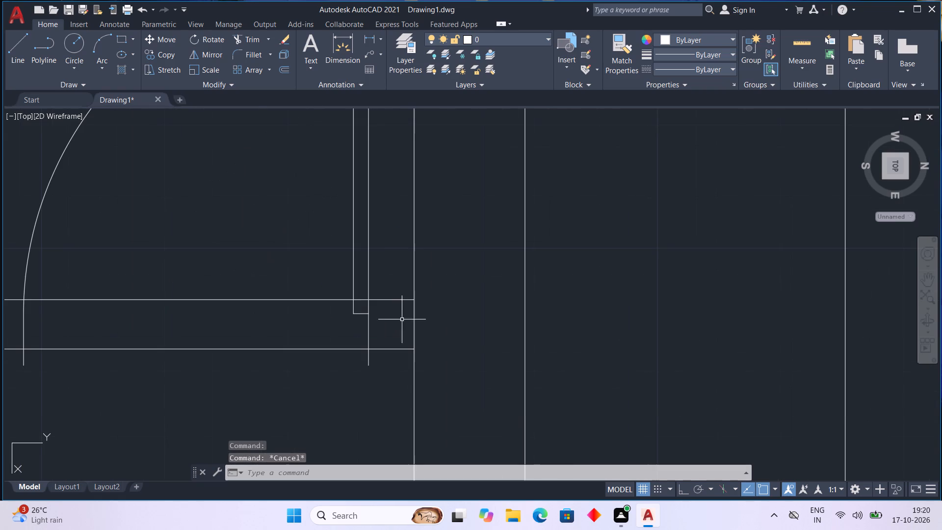
scroll(385, 58, "down", 1)
scroll(262, 88, "down", 1)
scroll(240, 126, "down", 2)
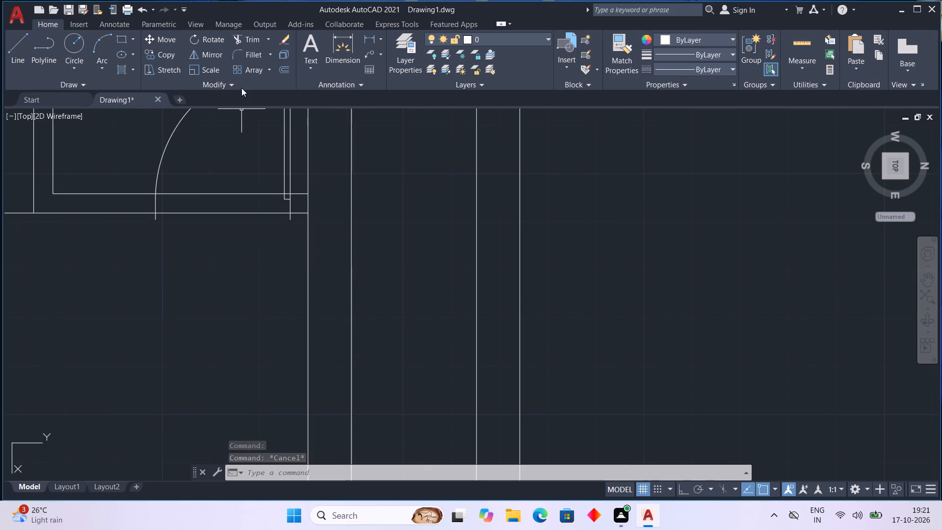
Trim both lines of the small corner room's lower wall between the 2'4" door's jambs.
left_click(237, 36)
scroll(241, 170, "up", 2)
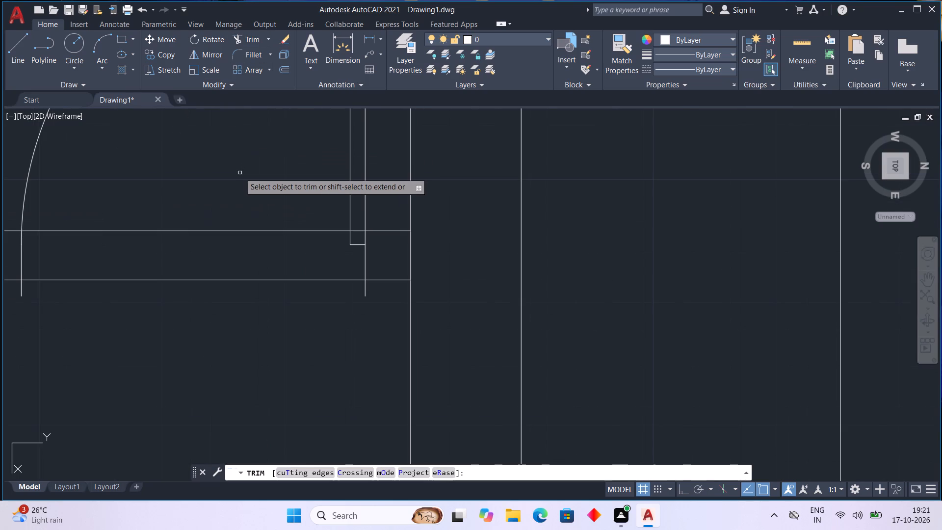
left_click_drag(238, 191, 236, 292)
middle_click_drag(226, 293, 267, 282)
key("Escape")
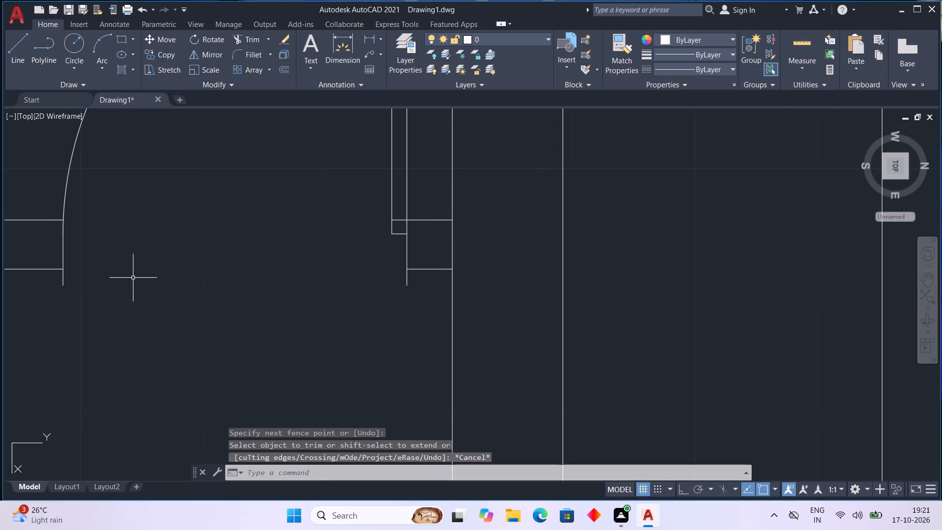
Nudge the 2'4" door block up until its jamb ends sit flush with the lower wall's outer face.
scroll(130, 277, "up", 2)
scroll(143, 270, "down", 1)
middle_click_drag(166, 268, 311, 274)
middle_click_drag(661, 275, 558, 268)
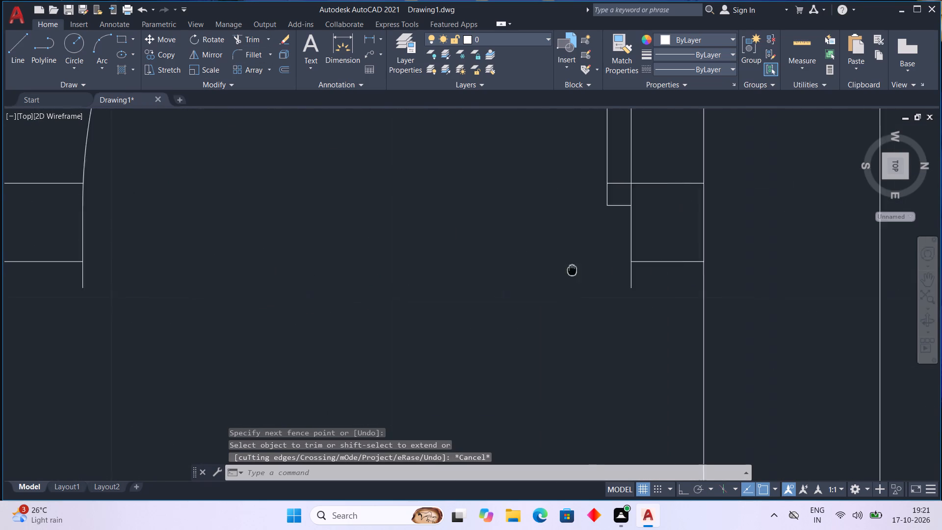
middle_click_drag(558, 268, 456, 257)
scroll(591, 260, "up", 2)
left_click(401, 294)
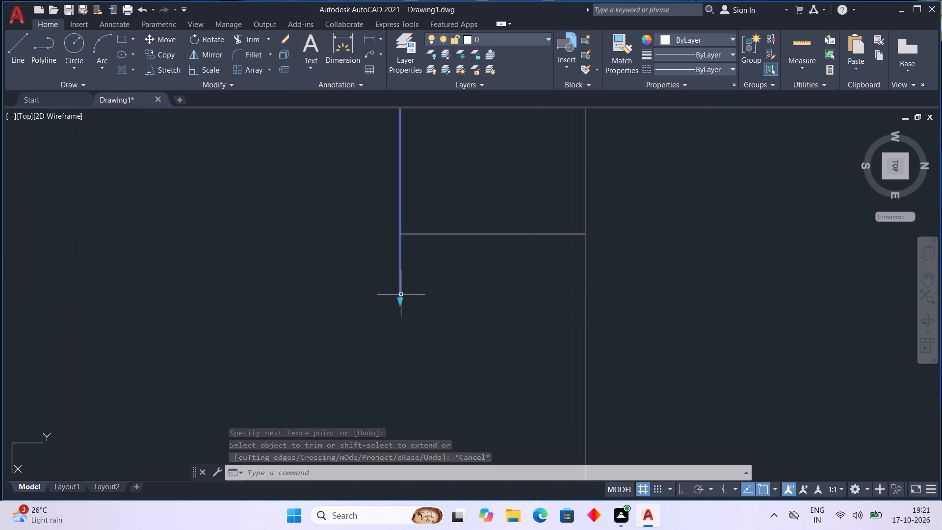
scroll(447, 284, "up", 2)
middle_click_drag(447, 284, 429, 329)
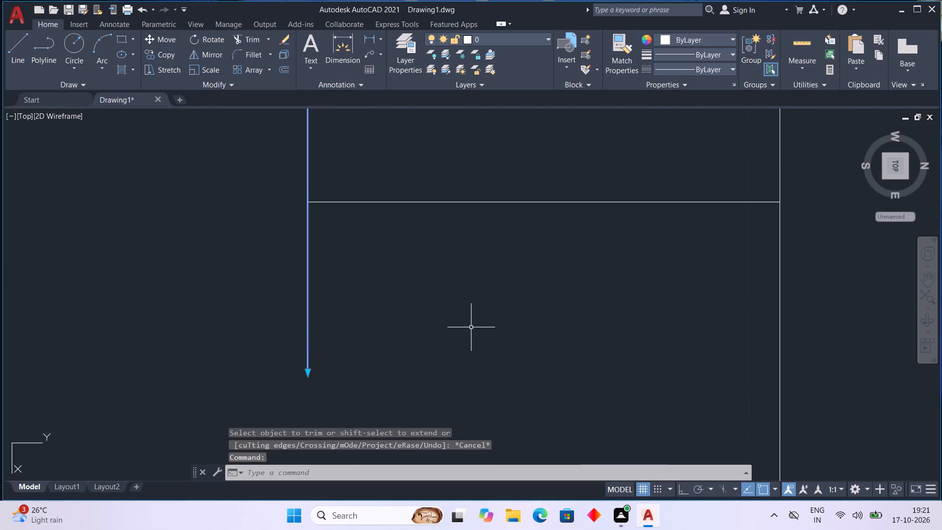
key("ctrl+Up")
key("ctrl+Up")
key("ctrl+Up")
key("ctrl+Up")
key("ctrl+Up")
key("ctrl+Up")
key("ctrl+Up")
key("ctrl+Up")
key("ctrl+Up")
key("ctrl+Up")
key("ctrl+Up")
key("ctrl+Up")
key("ctrl+Up")
key("ctrl+Up")
key("ctrl+Up")
key("ctrl+Up")
key("ctrl+Up")
key("ctrl+Up")
key("ctrl+Up")
key("ctrl+Up")
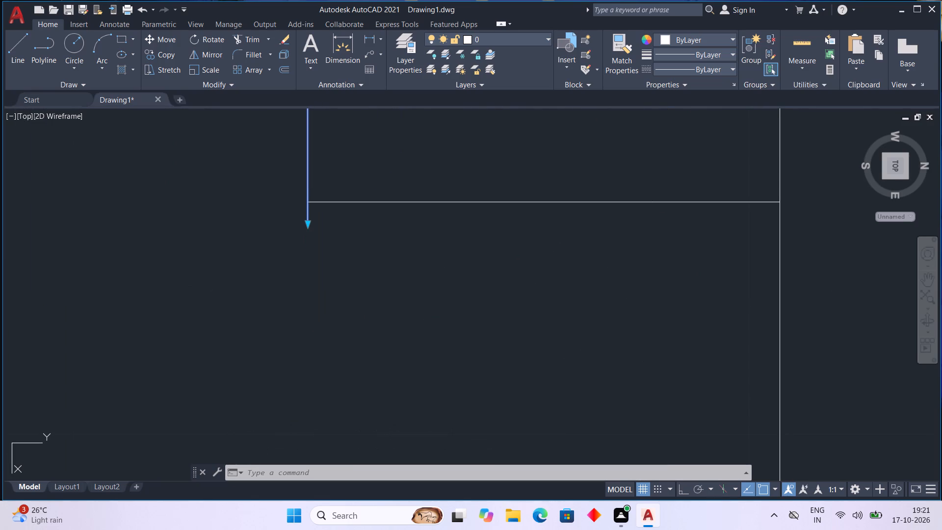
key("ctrl+Up")
key("ctrl+Up")
key("ctrl+Up")
key("ctrl+Up")
key("ctrl+Up")
key("ctrl+Up")
key("ctrl+Up")
key("ctrl+Up")
key("ctrl+Up")
key("ctrl+Up")
key("ctrl+Up")
key("Escape")
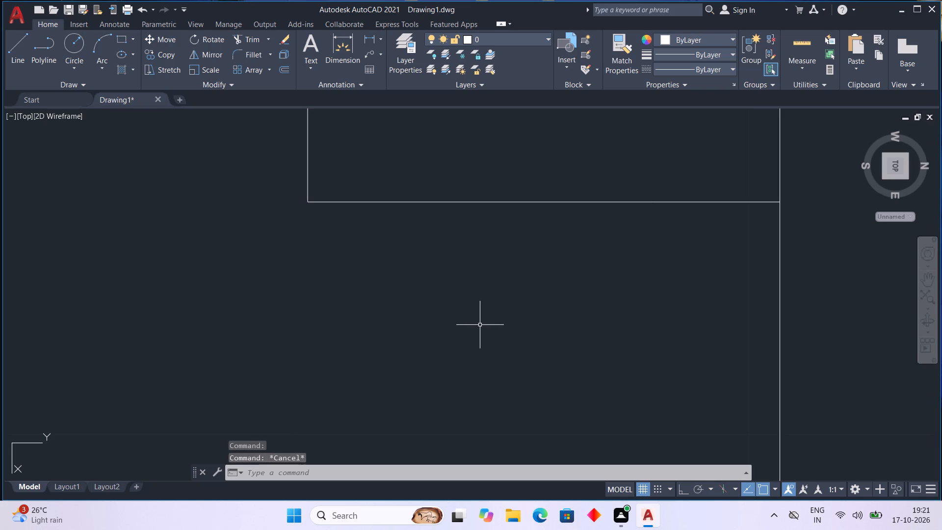
Look over the floor plan from the corner room to the bottom rooms for openings still missing doors or windows.
scroll(408, 345, "up", 1)
scroll(411, 341, "down", 7)
scroll(409, 281, "down", 2)
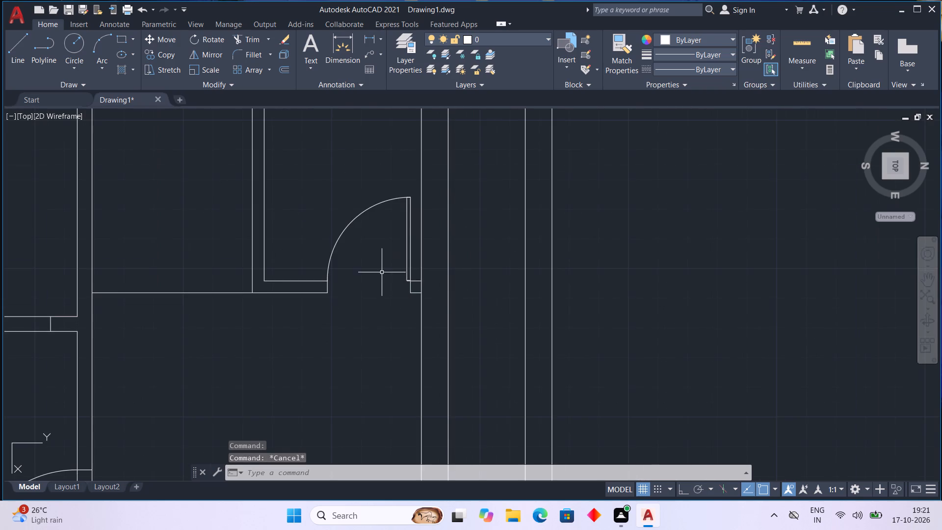
middle_click_drag(382, 272, 364, 291)
scroll(382, 272, "down", 1)
middle_click_drag(361, 294, 427, 295)
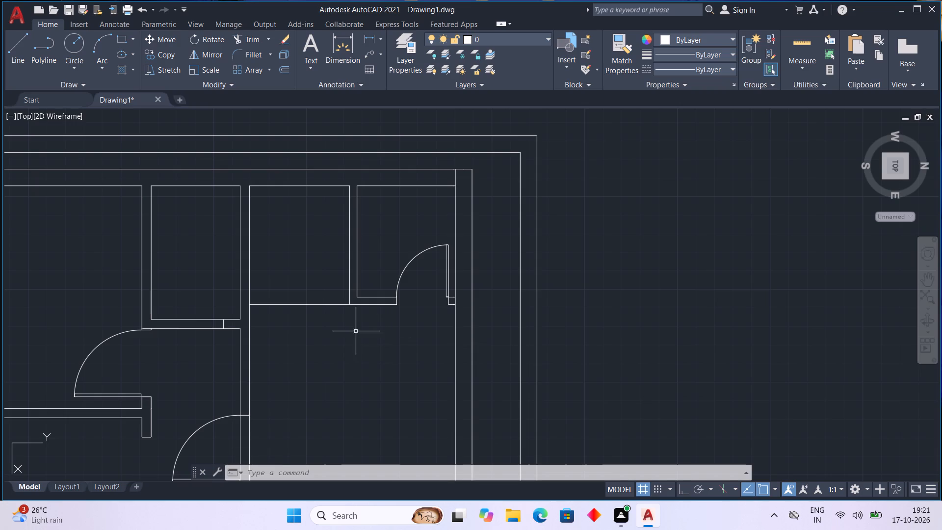
middle_click_drag(355, 330, 363, 335)
middle_click_drag(344, 342, 401, 345)
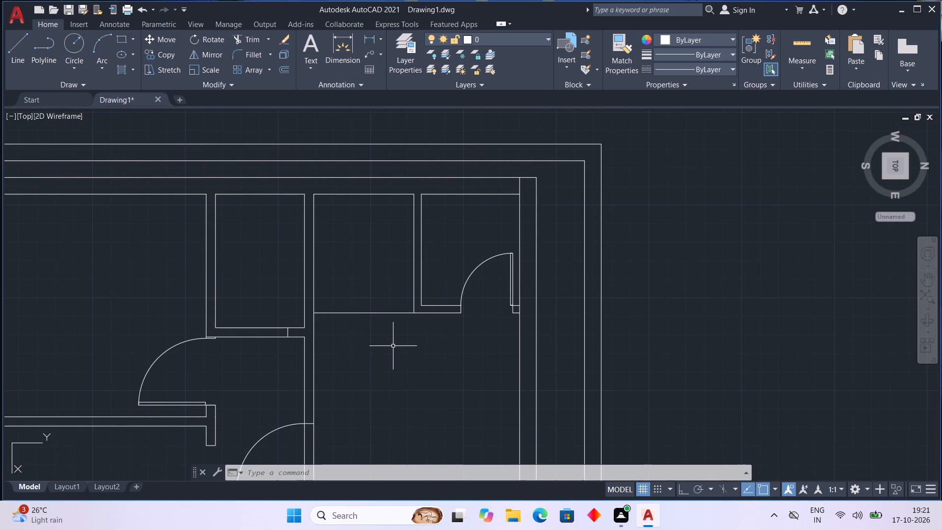
middle_click(393, 347)
middle_click(395, 347)
middle_click(380, 346)
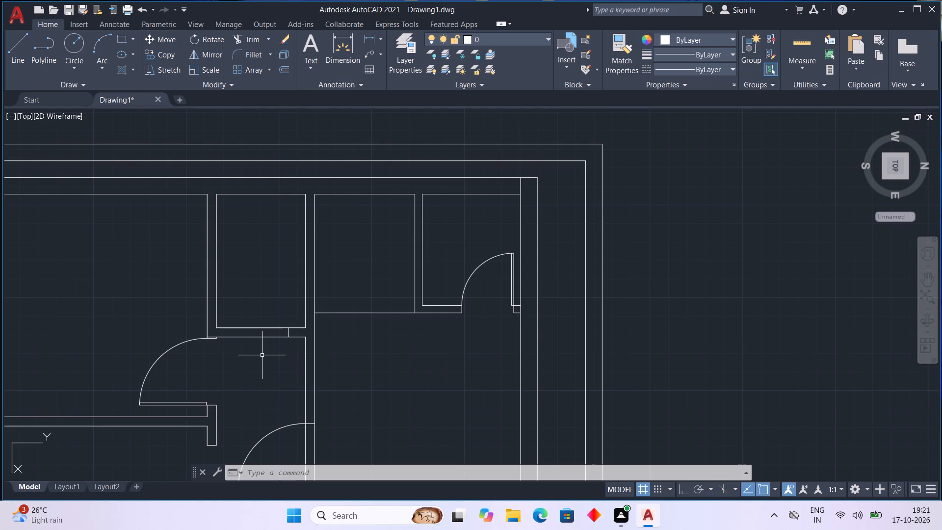
middle_click_drag(273, 451, 314, 320)
scroll(317, 316, "down", 1)
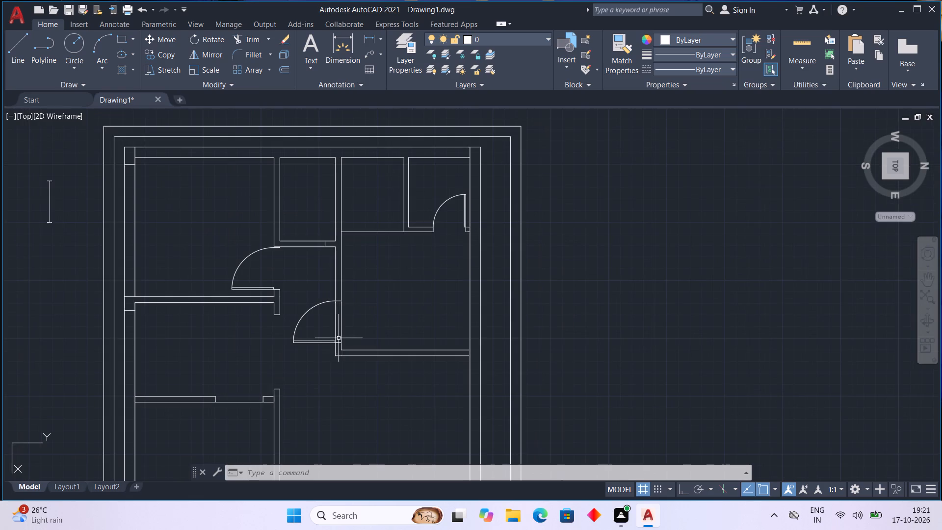
middle_click_drag(339, 338, 368, 240)
scroll(358, 343, "down", 1)
middle_click_drag(358, 343, 350, 292)
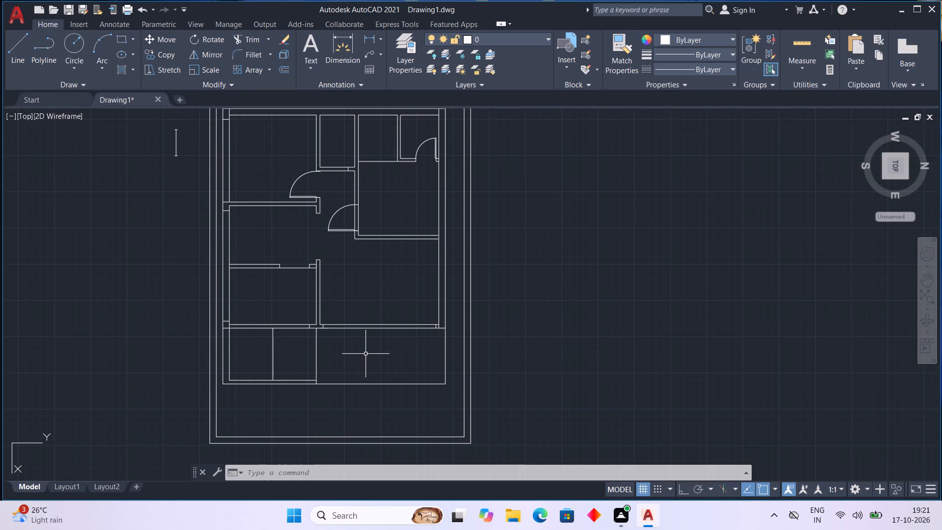
middle_click_drag(366, 354, 375, 425)
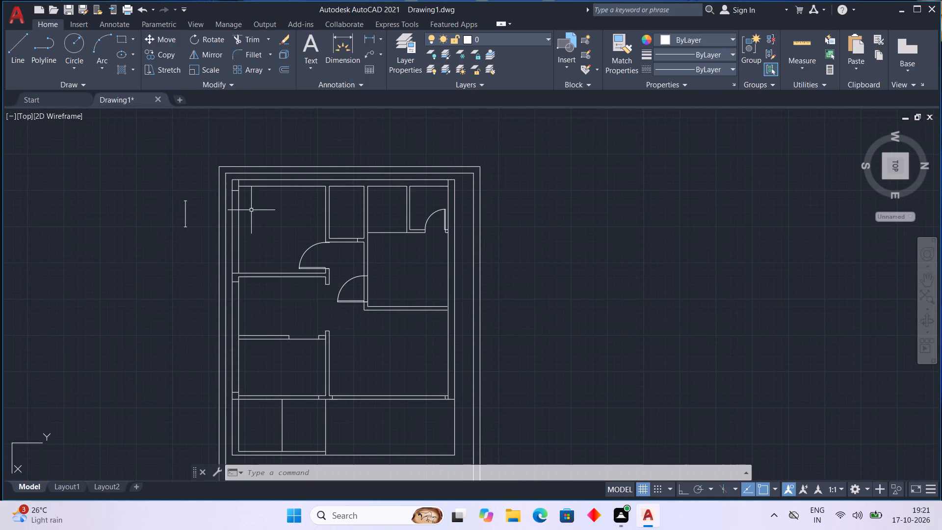
Measure the length of the spare window block outside the plan with a trial dimension.
left_click(186, 212)
scroll(186, 212, "up", 4)
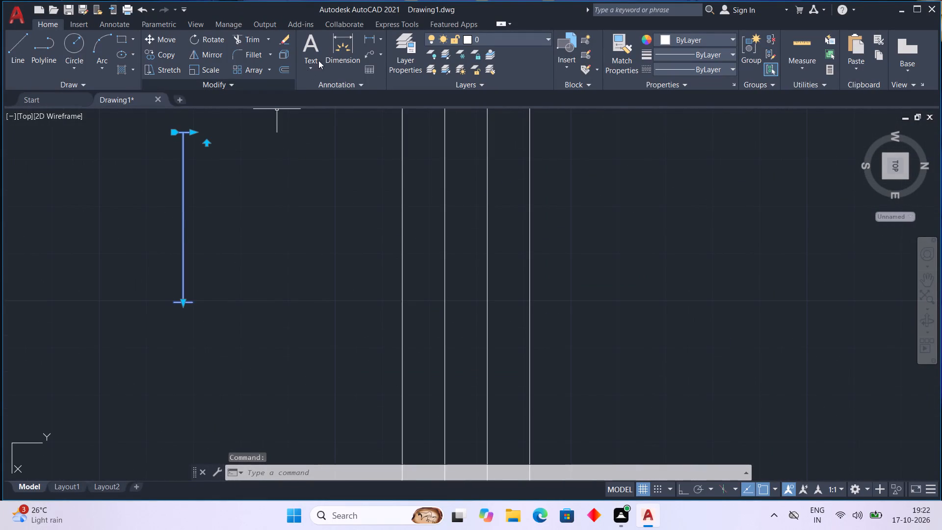
left_click(348, 38)
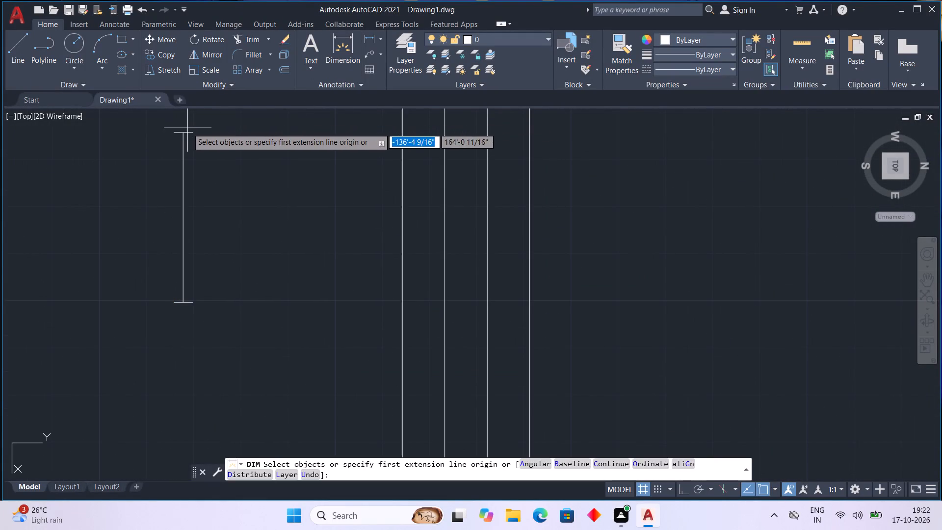
left_click(181, 135)
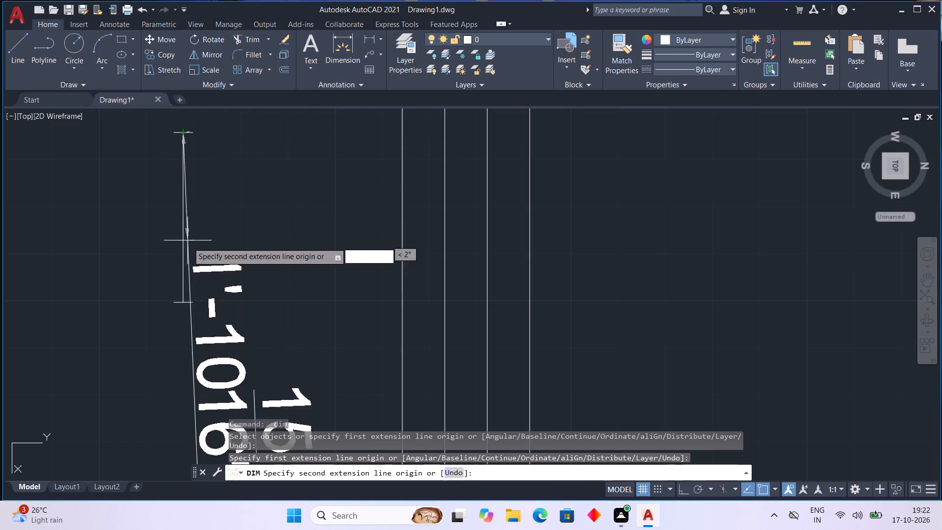
left_click(183, 304)
key("Escape")
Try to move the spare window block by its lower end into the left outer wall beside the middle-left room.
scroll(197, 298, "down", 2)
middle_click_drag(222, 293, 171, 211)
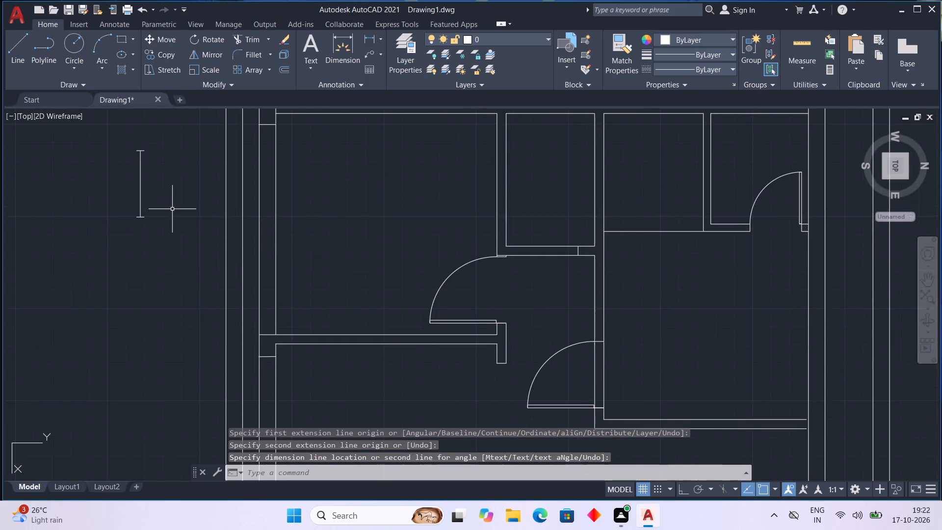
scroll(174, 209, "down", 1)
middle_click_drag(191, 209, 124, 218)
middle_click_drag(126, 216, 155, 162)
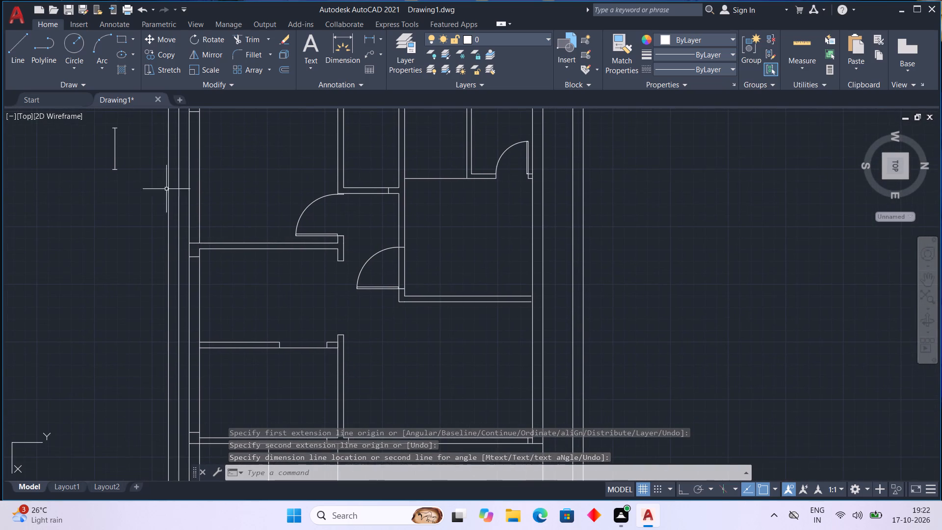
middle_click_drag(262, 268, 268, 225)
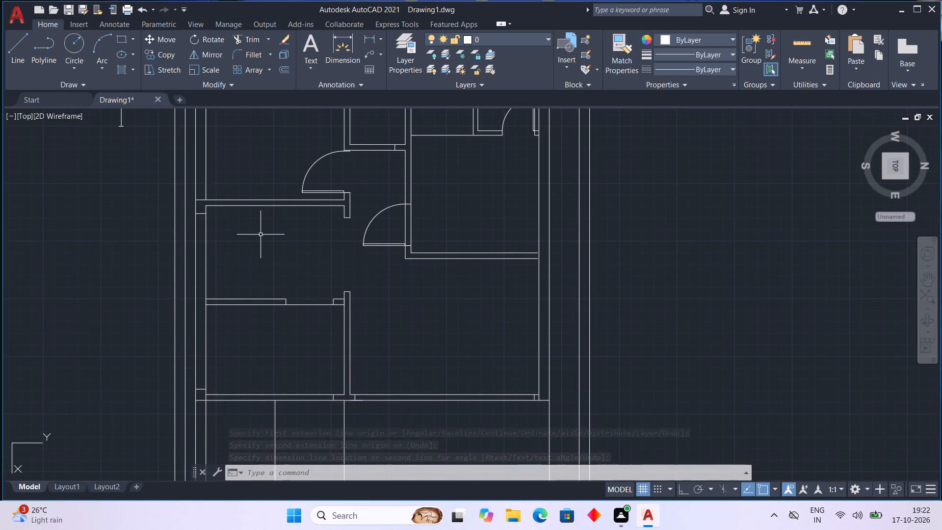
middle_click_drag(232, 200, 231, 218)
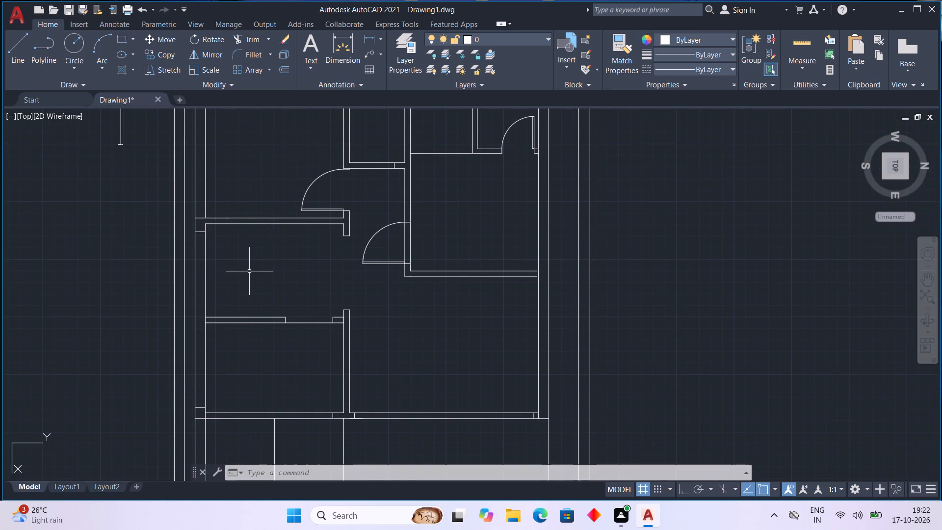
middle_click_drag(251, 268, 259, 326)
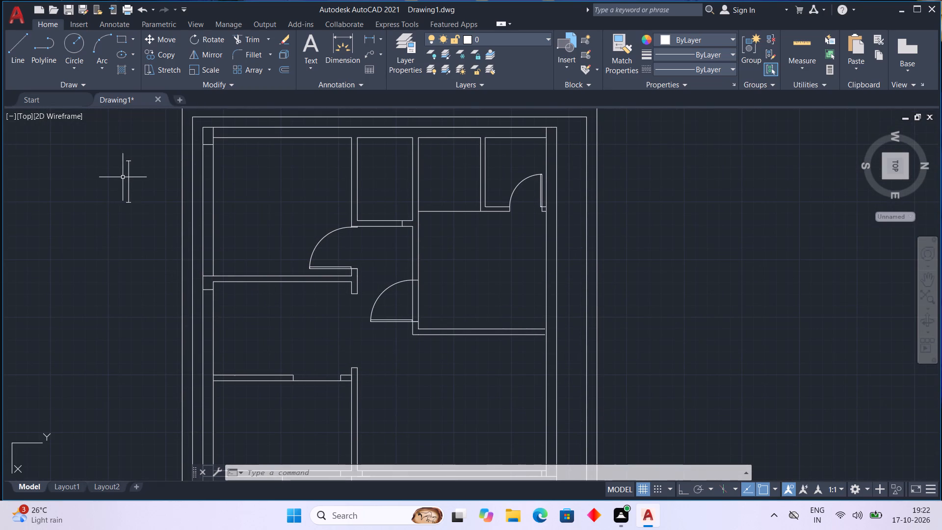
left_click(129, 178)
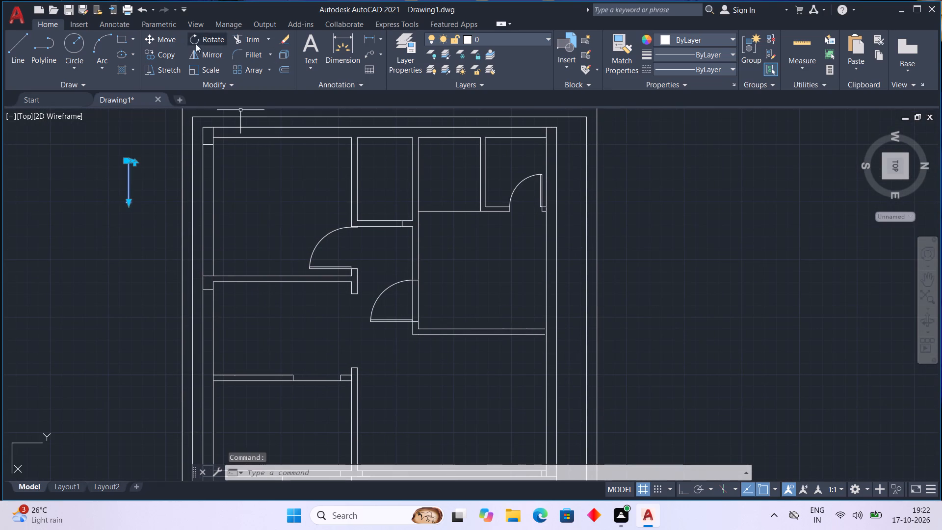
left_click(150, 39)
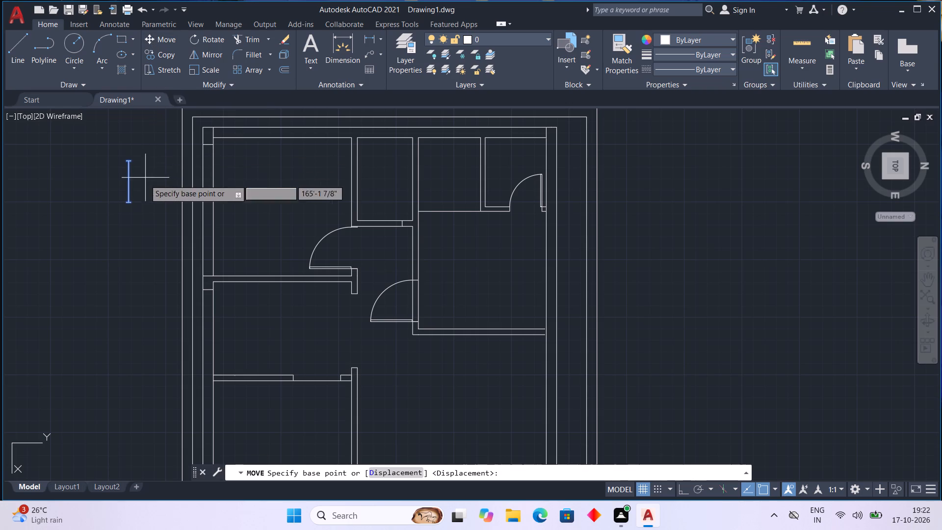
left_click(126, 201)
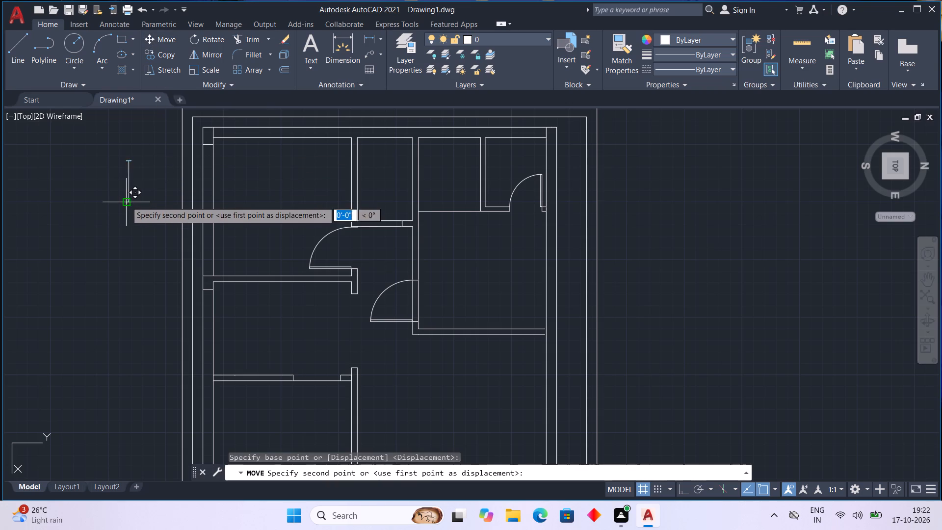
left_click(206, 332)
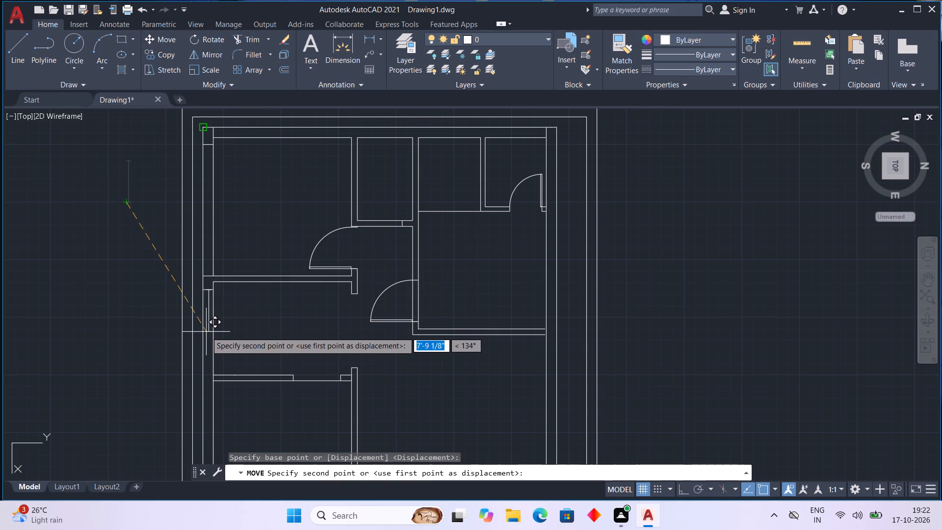
Move the window block by its upper end into the middle-left room's outer wall, a little below the short cross line.
middle_click_drag(248, 324, 176, 413)
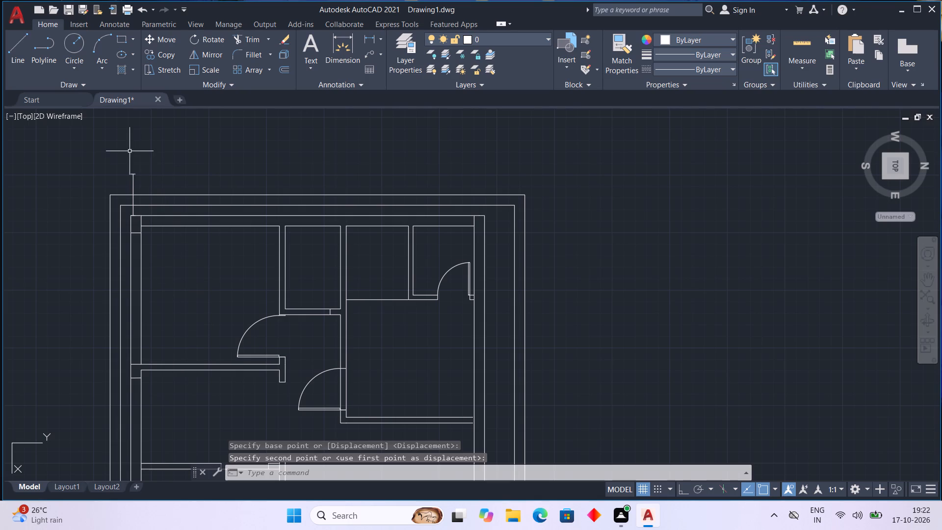
left_click(132, 177)
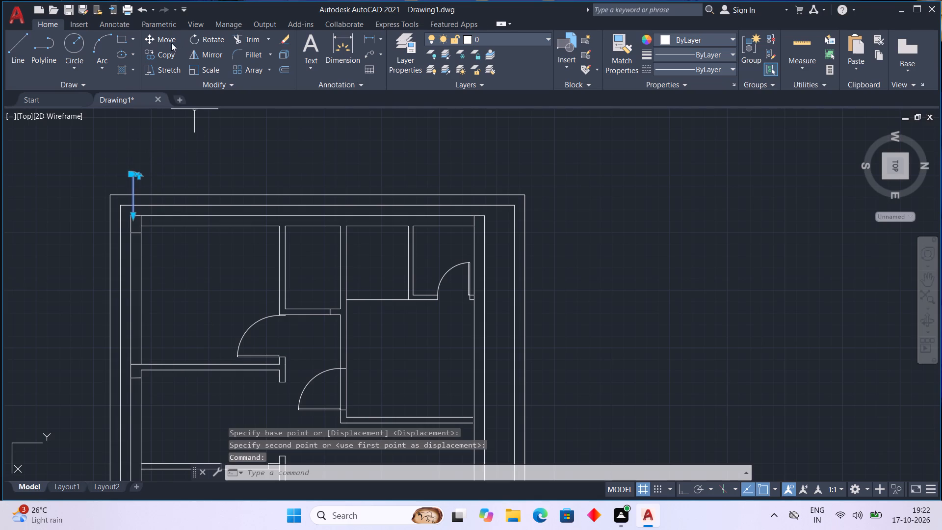
left_click(152, 38)
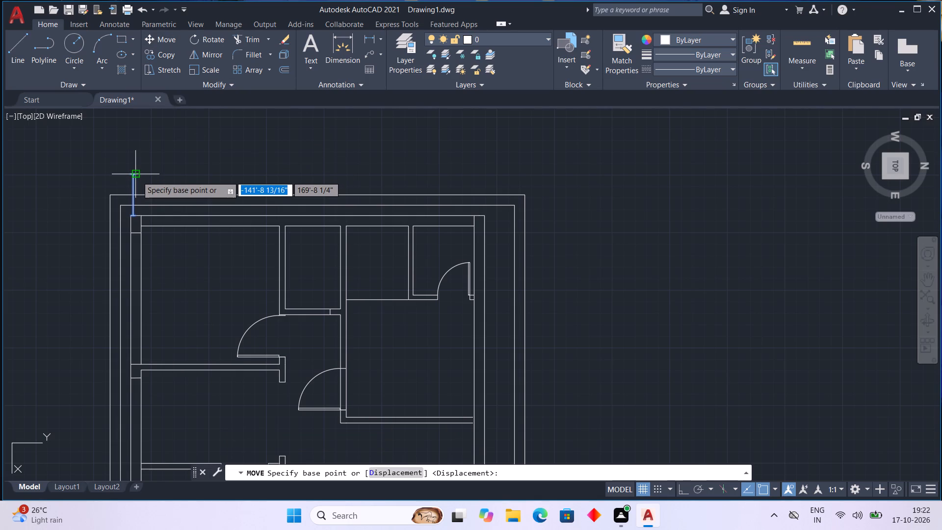
scroll(137, 177, "up", 4)
left_click(112, 165)
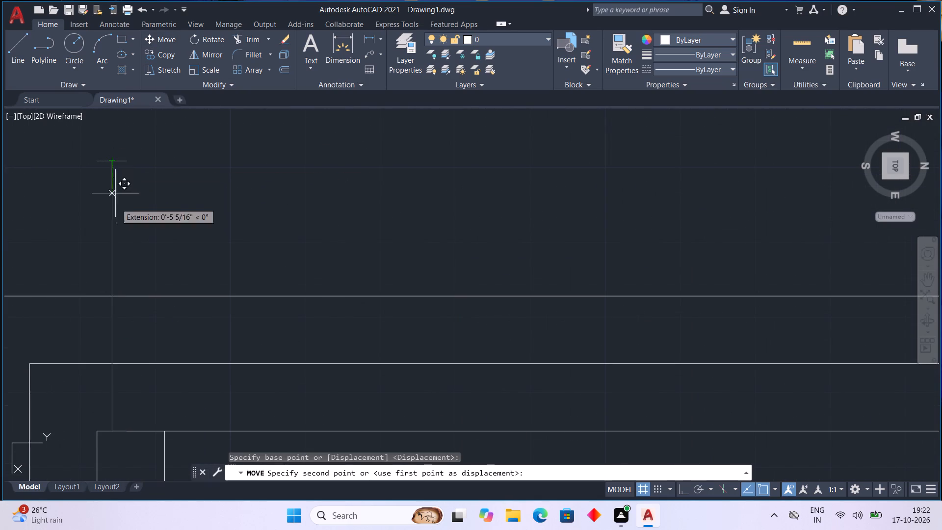
scroll(112, 296, "down", 2)
middle_click_drag(115, 357, 158, 42)
middle_click_drag(155, 270, 155, 267)
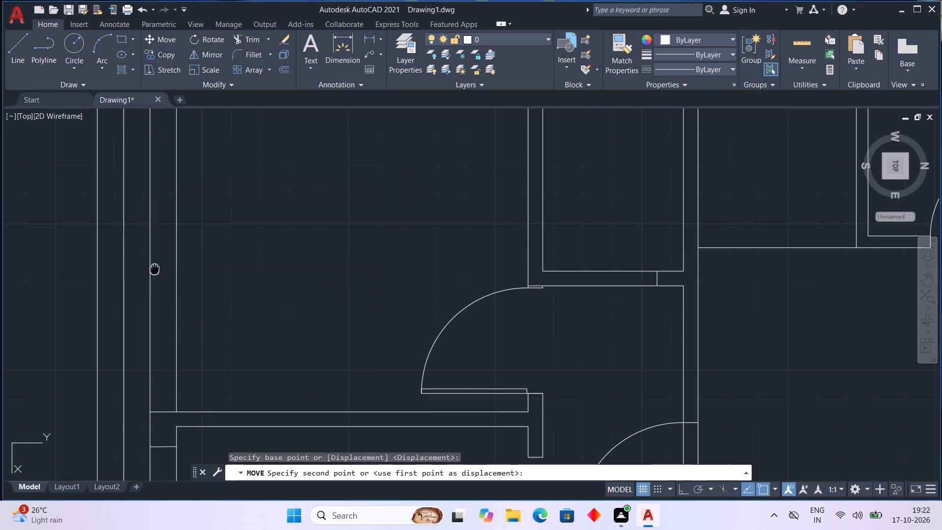
middle_click_drag(155, 267, 188, 0)
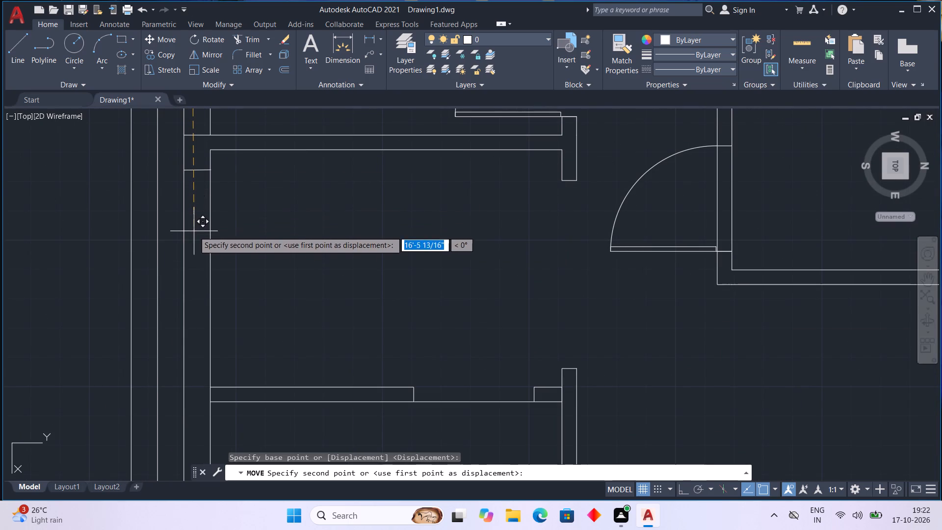
left_click(194, 214)
middle_click_drag(247, 213, 230, 195)
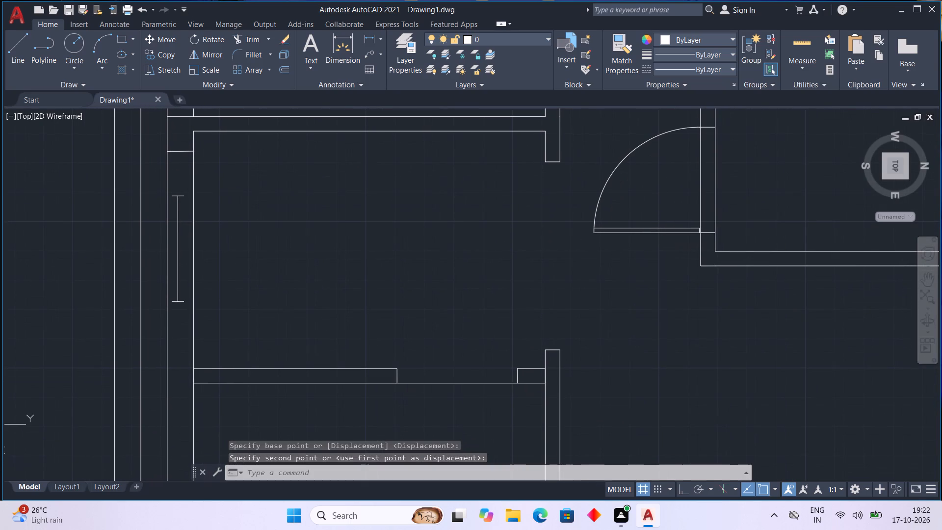
middle_click_drag(233, 194, 222, 224)
scroll(212, 229, "up", 1)
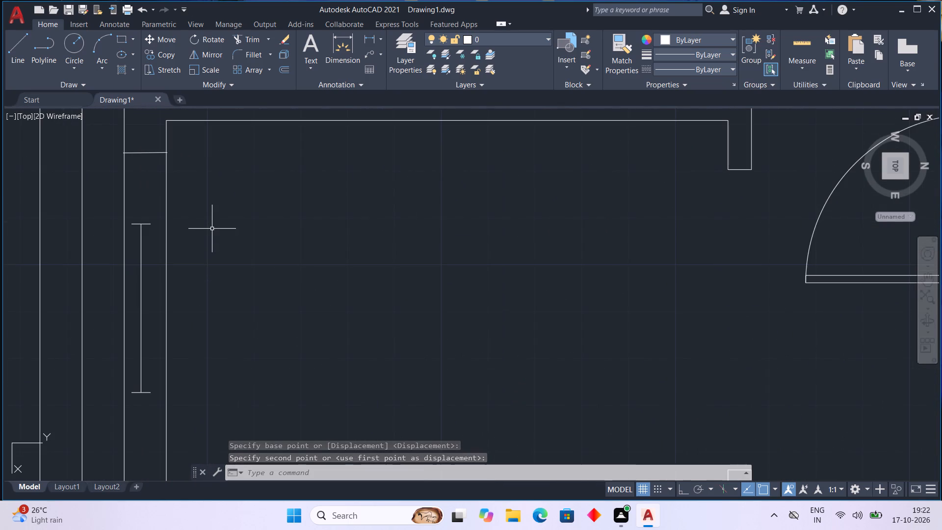
Move the window block by the middle of its upper end to the outer end of the short cross line in the wall.
scroll(212, 228, "down", 2)
left_click(185, 232)
scroll(204, 227, "up", 4)
middle_click_drag(204, 221, 268, 210)
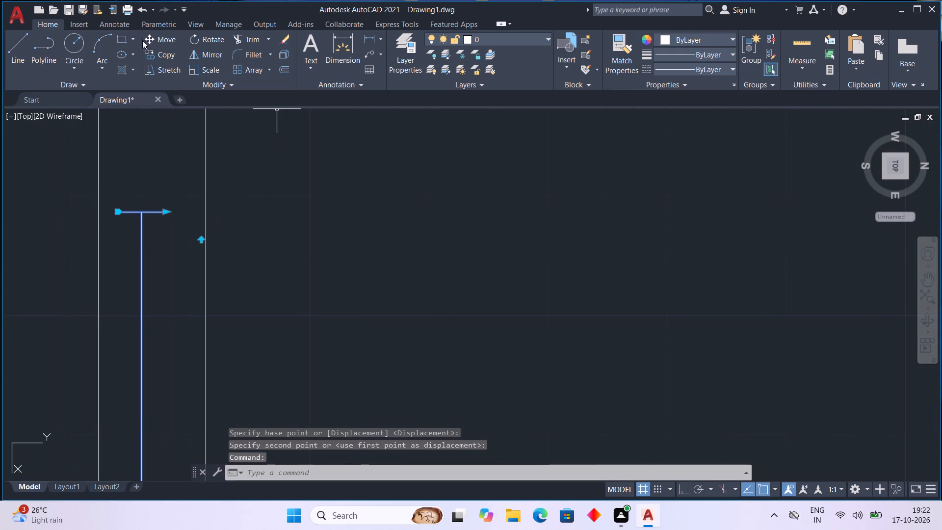
left_click(147, 41)
left_click(144, 211)
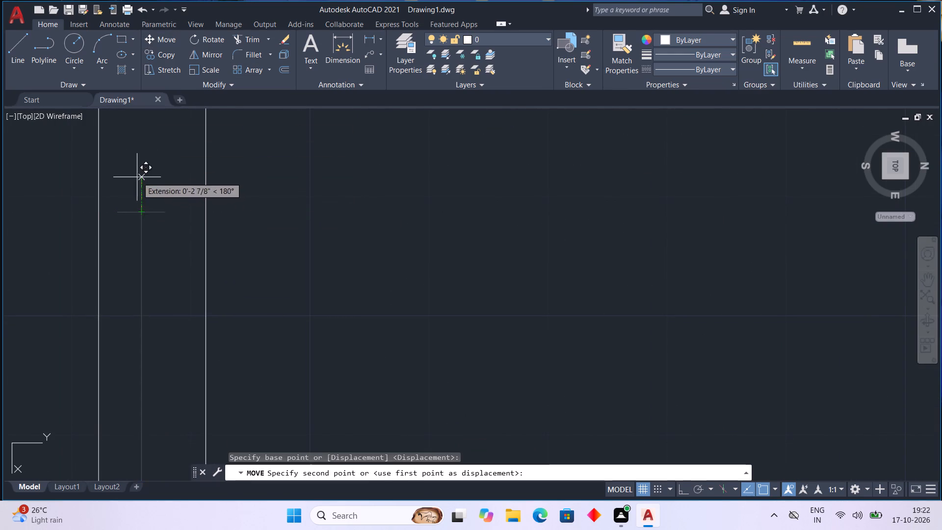
middle_click_drag(137, 177, 169, 265)
scroll(137, 177, "down", 1)
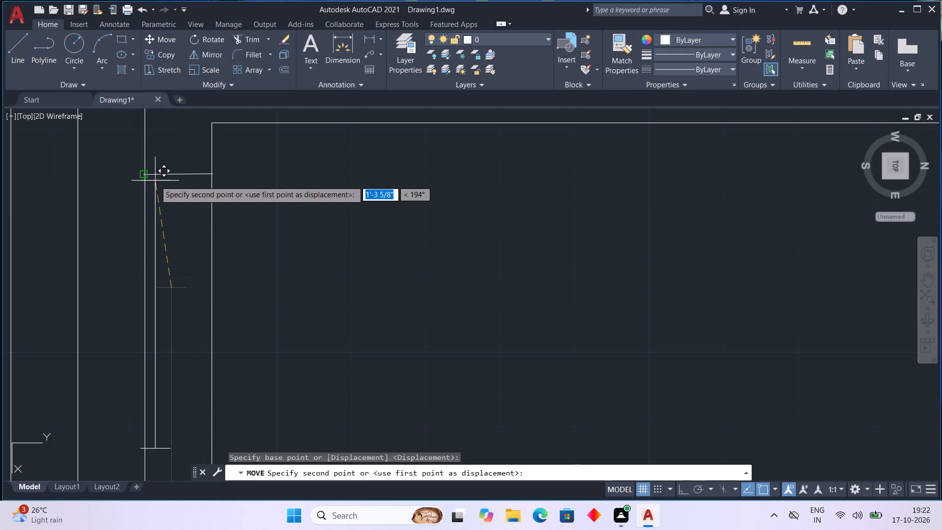
left_click(167, 174)
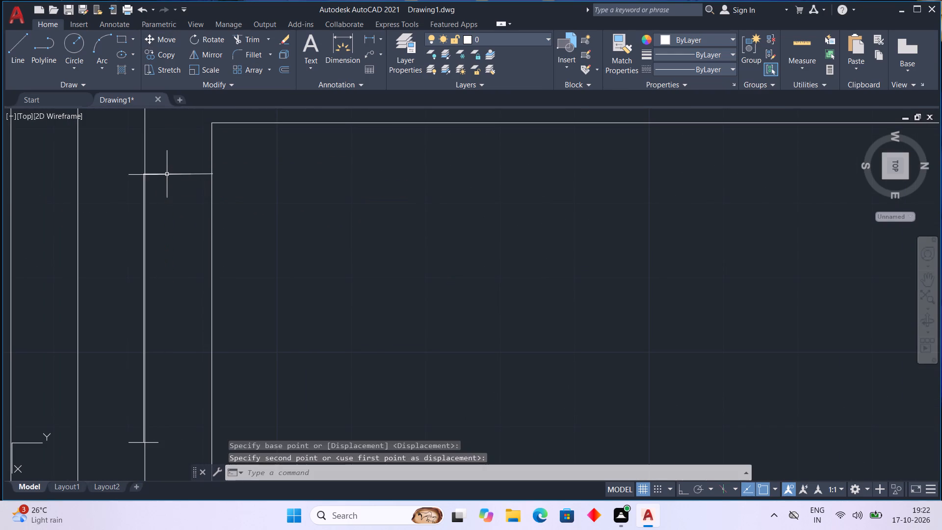
key("Escape")
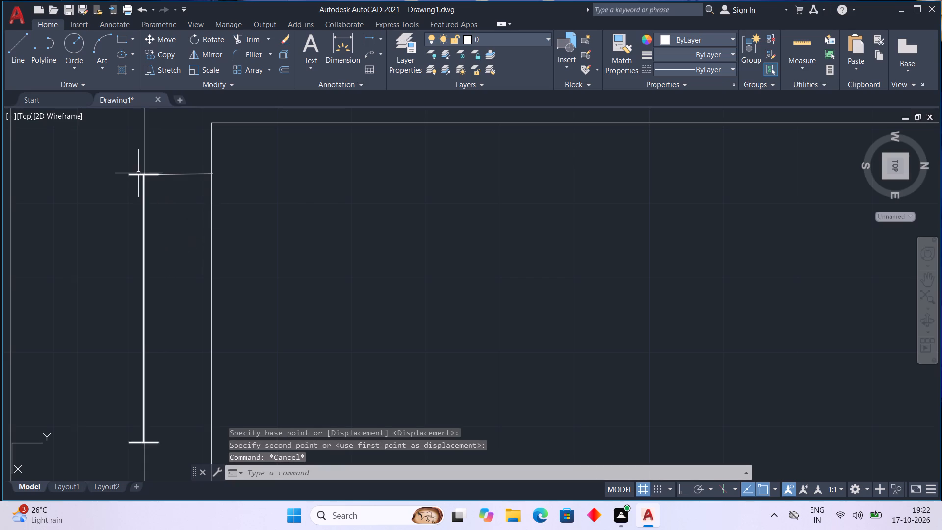
Nudge the window block into the wall thickness until its outer edge lines up with the wall's outer face.
left_click(138, 173)
key("ctrl+Right")
key("ctrl+Right")
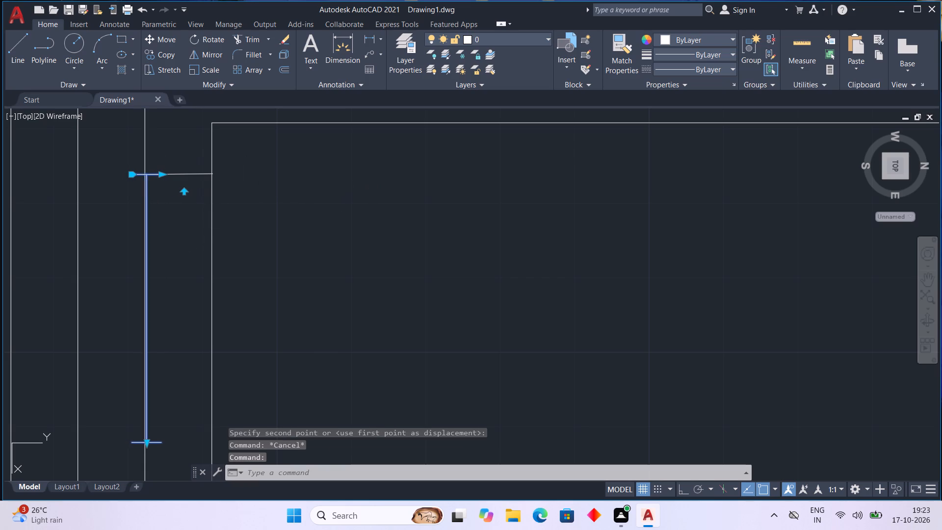
key("ctrl+Right")
key("ctrl+Right")
key("ctrl+Right")
key("ctrl+Right")
key("ctrl+Right")
key("ctrl+Right")
key("ctrl+Right")
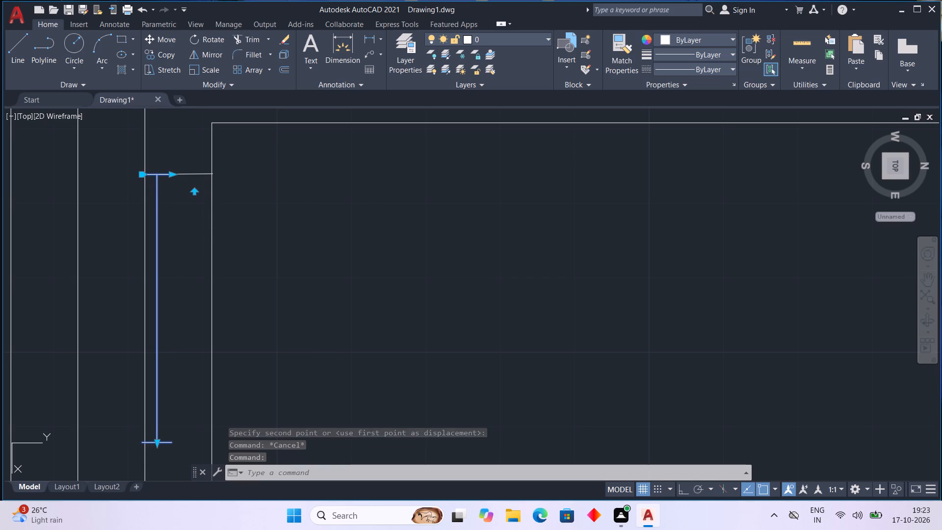
key("ctrl+Right")
key("ctrl+Right")
key("Escape")
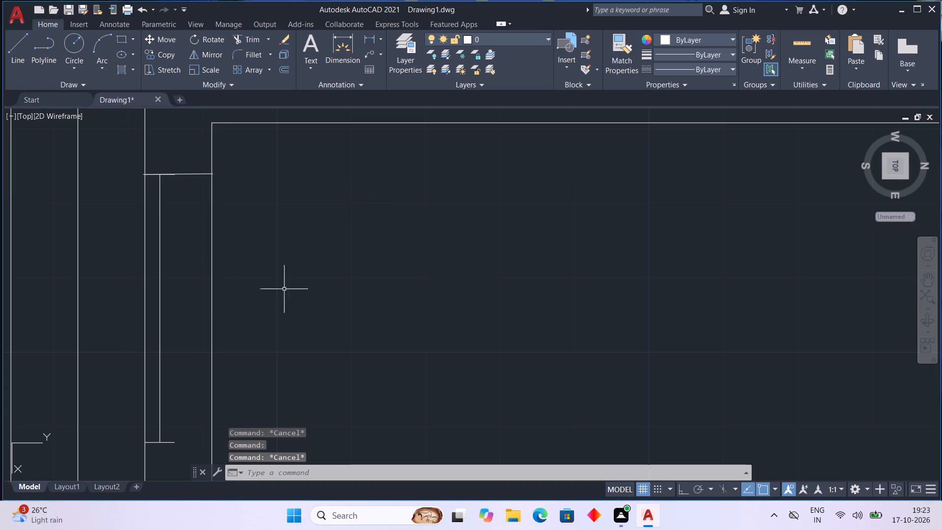
Nudge the window block down along the middle-left room's outer wall, a little below the short cross line.
scroll(294, 285, "down", 1)
middle_click_drag(346, 309, 174, 233)
scroll(179, 233, "down", 1)
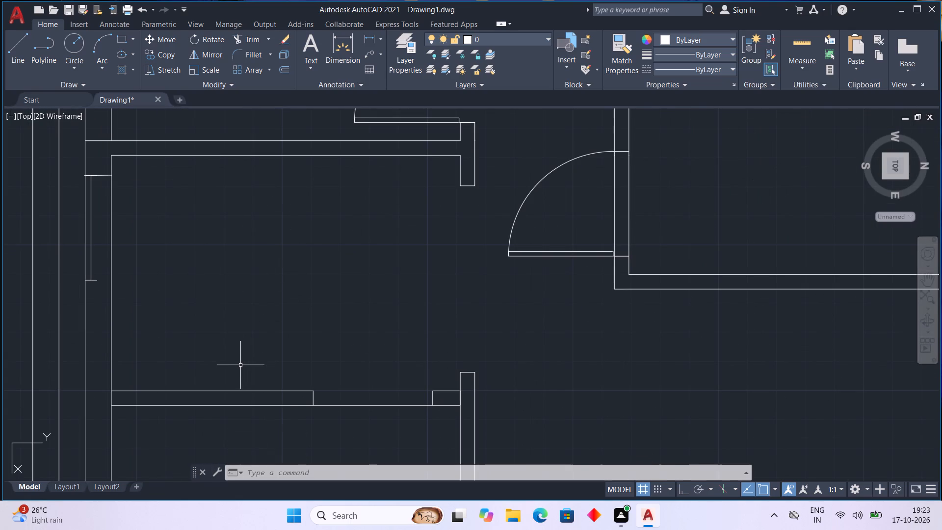
middle_click_drag(175, 275, 278, 276)
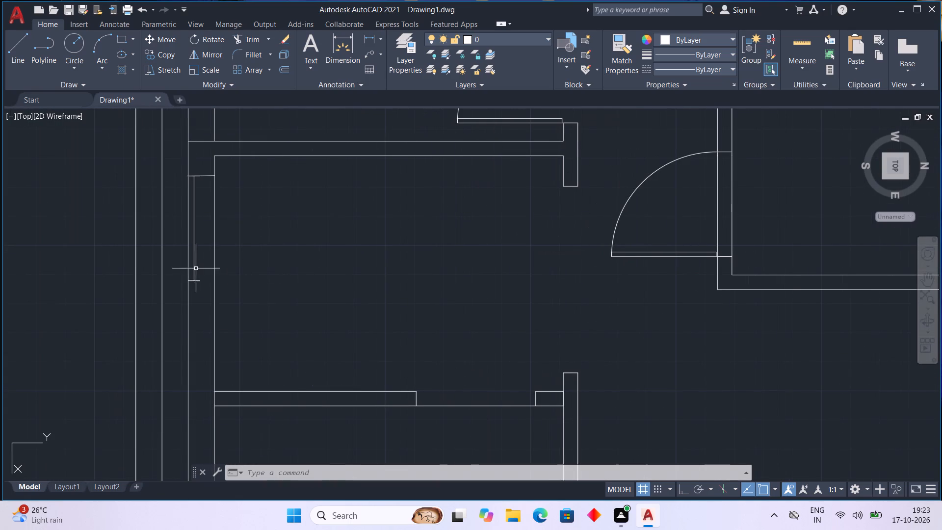
left_click(197, 282)
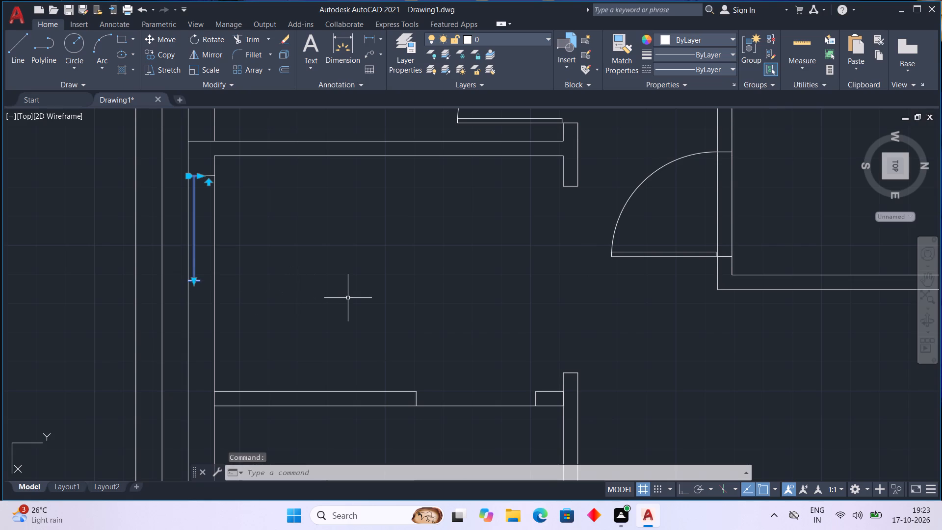
key("ctrl+Down")
key("ctrl+Down")
key("ctrl+Down")
key("ctrl+Down")
key("ctrl+Down")
key("ctrl+Down")
key("ctrl+Down")
key("ctrl+Down")
key("ctrl+Down")
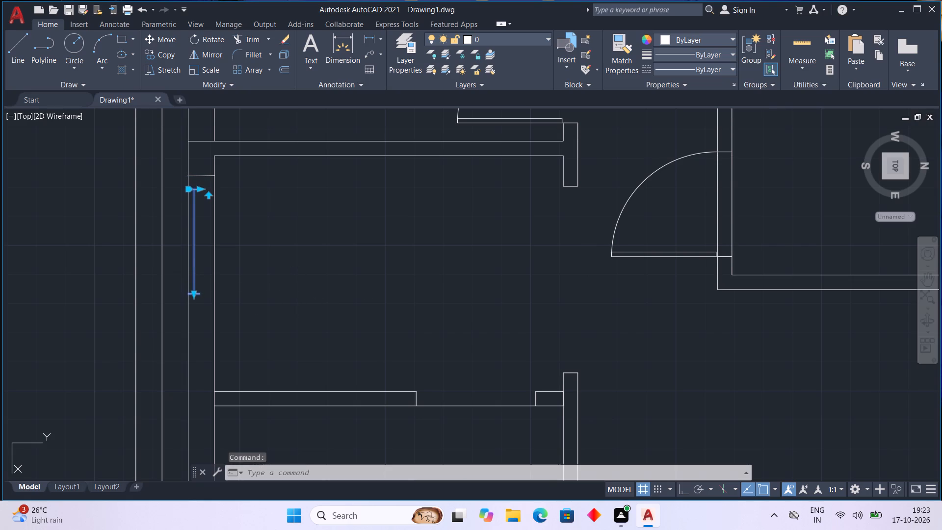
key("ctrl+Down")
key("ctrl+Down")
key("ctrl+Down")
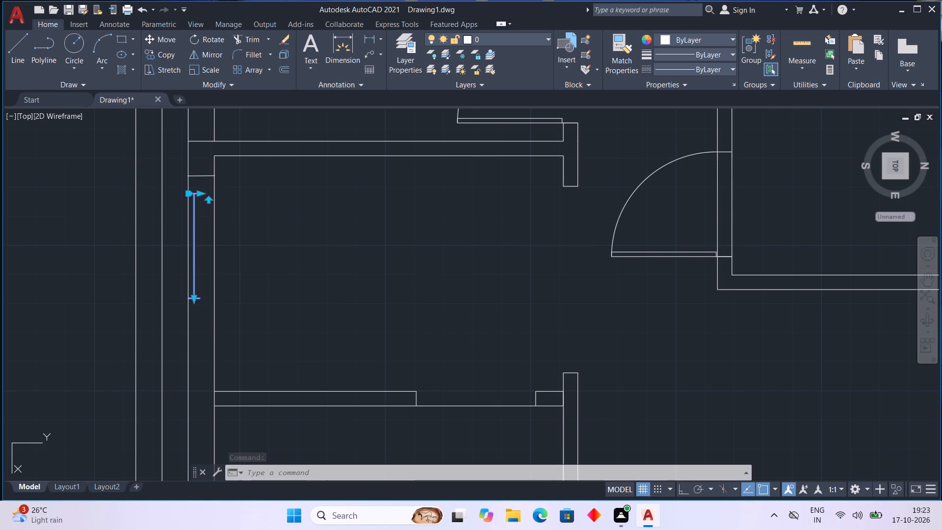
key("Escape")
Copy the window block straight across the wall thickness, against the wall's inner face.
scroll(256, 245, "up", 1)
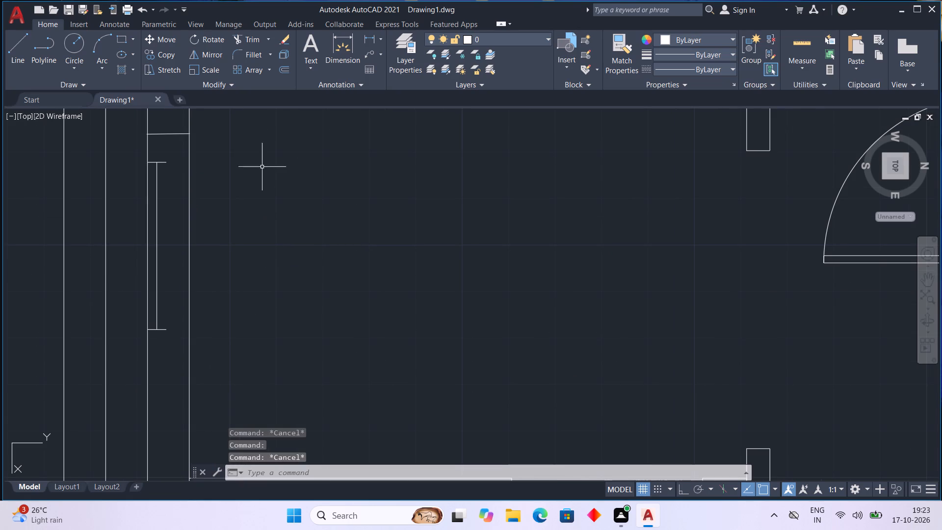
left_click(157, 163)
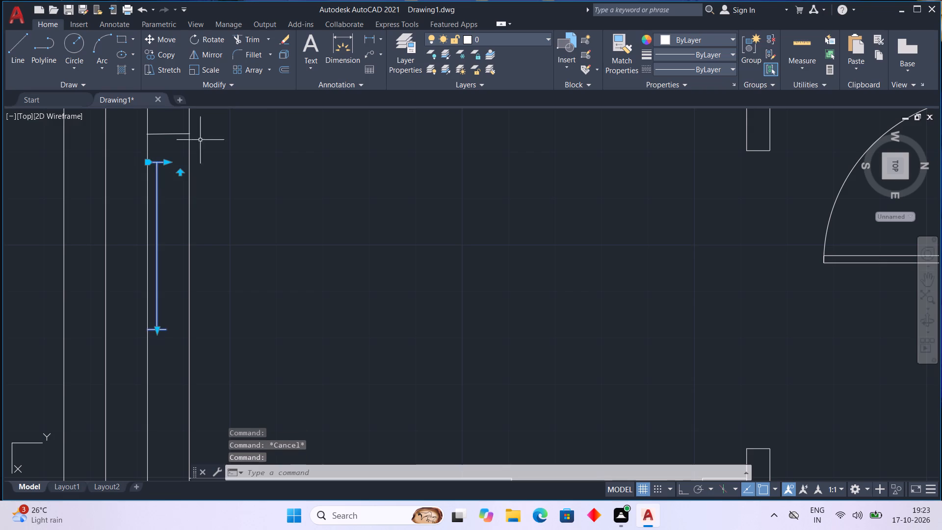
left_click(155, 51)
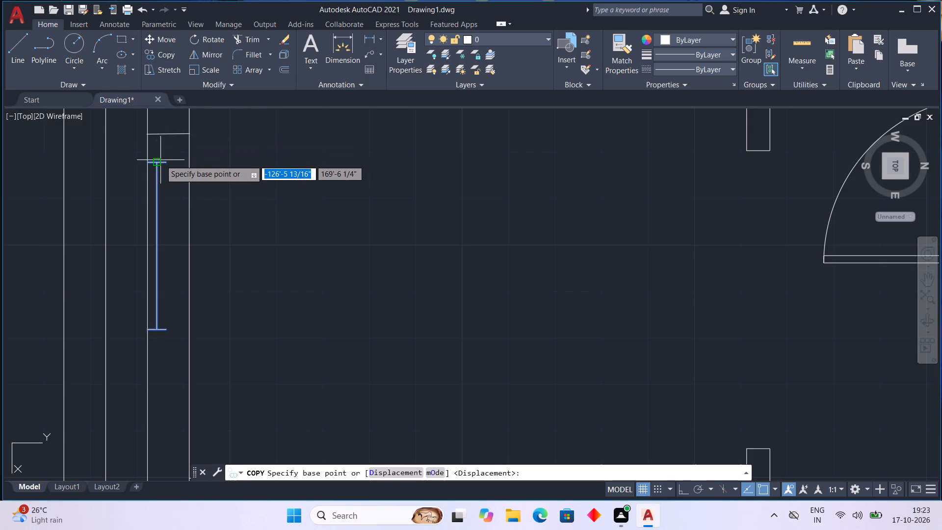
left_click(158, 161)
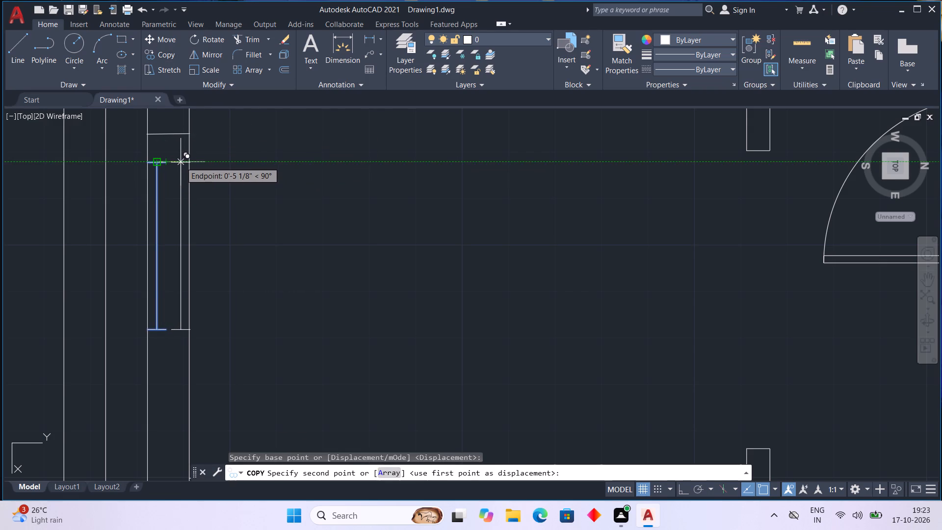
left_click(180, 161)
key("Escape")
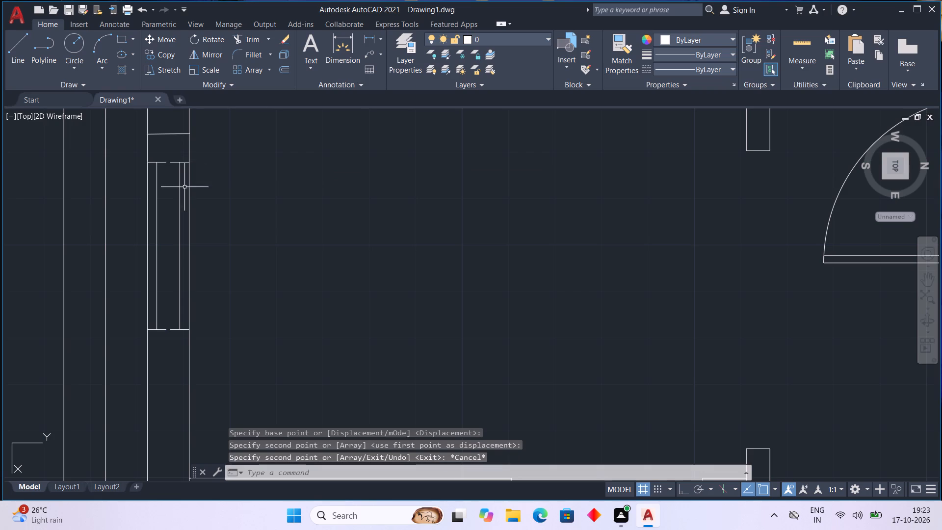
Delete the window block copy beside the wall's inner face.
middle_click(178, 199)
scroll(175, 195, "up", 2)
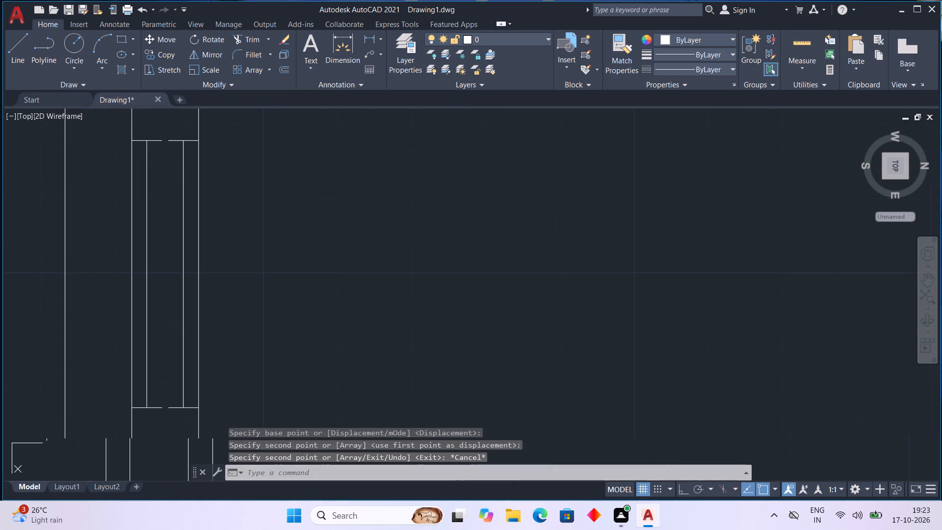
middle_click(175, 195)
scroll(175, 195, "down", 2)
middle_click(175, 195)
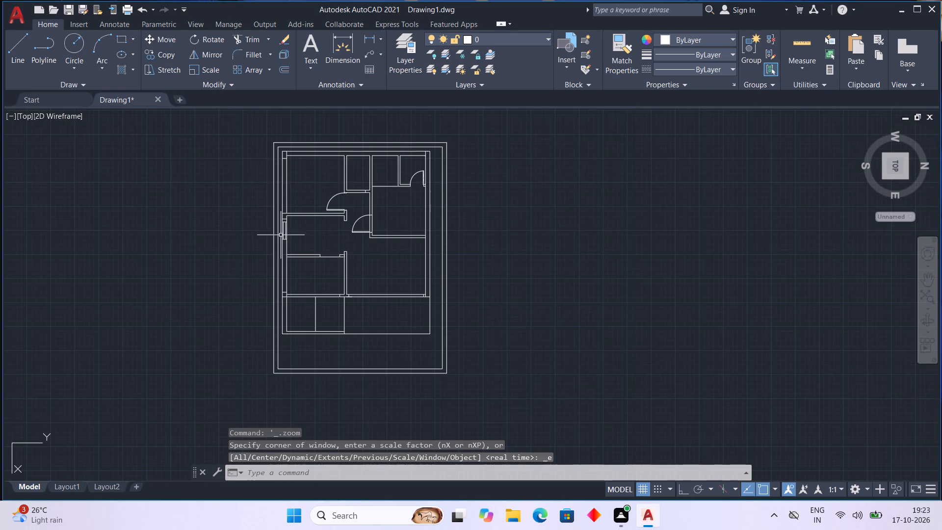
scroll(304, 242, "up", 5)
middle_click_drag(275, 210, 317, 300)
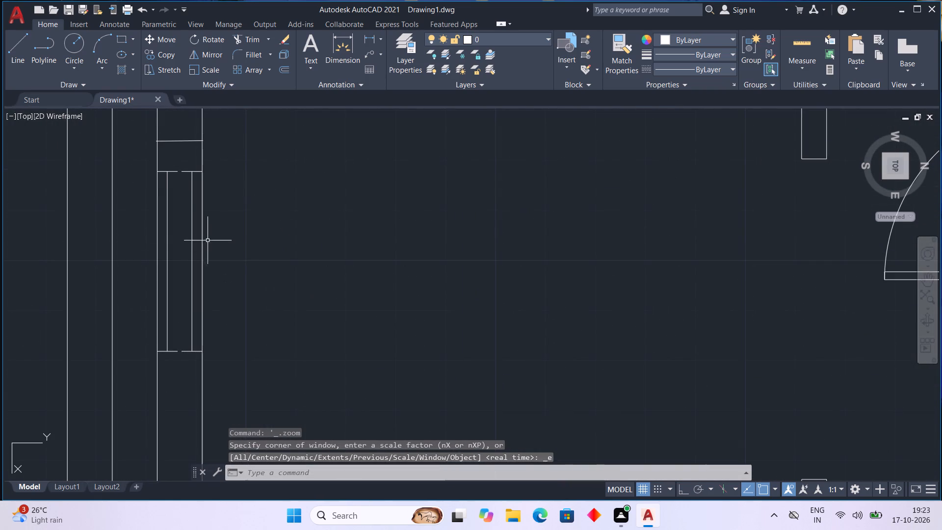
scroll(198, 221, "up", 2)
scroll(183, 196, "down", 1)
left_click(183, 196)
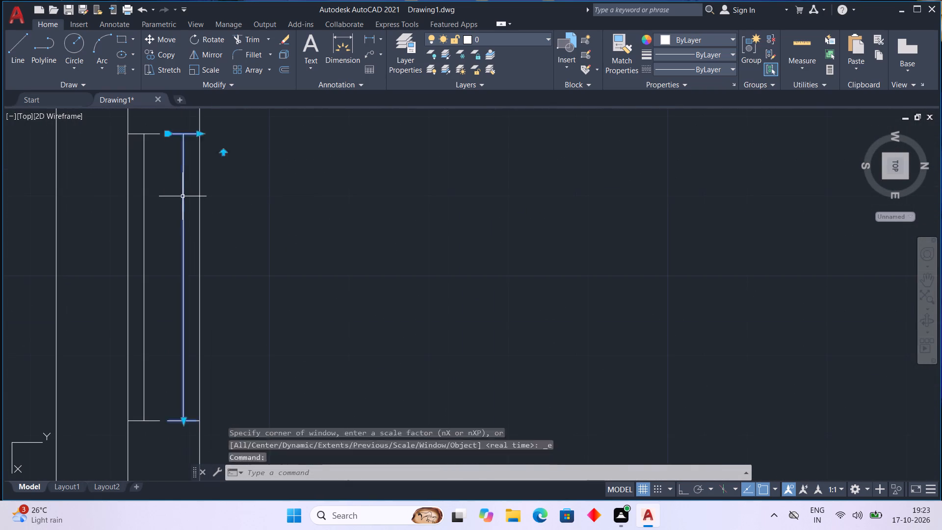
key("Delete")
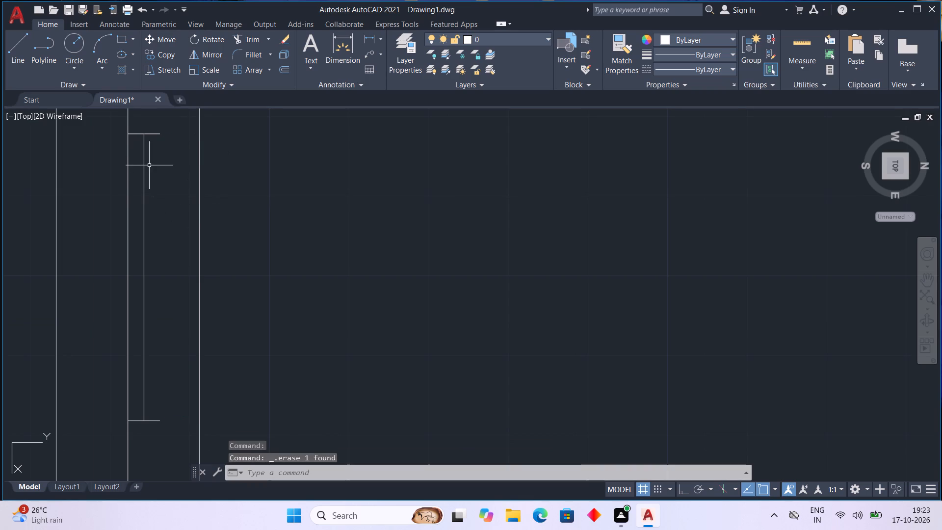
Stretch the remaining window block's width slightly toward the wall's inner face, to just over half the wall thickness.
left_click(143, 171)
middle_click_drag(152, 144, 153, 178)
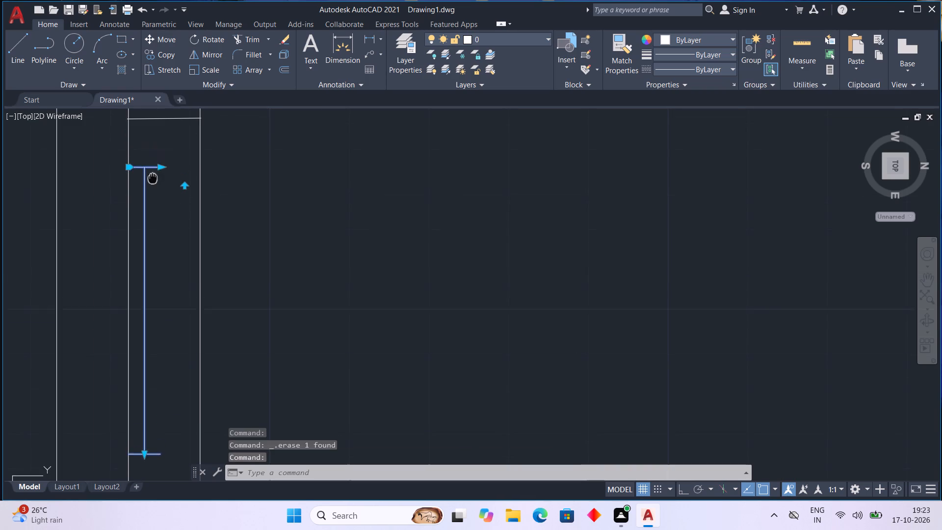
middle_click_drag(153, 178, 152, 180)
scroll(155, 181, "up", 3)
middle_click_drag(176, 158, 183, 239)
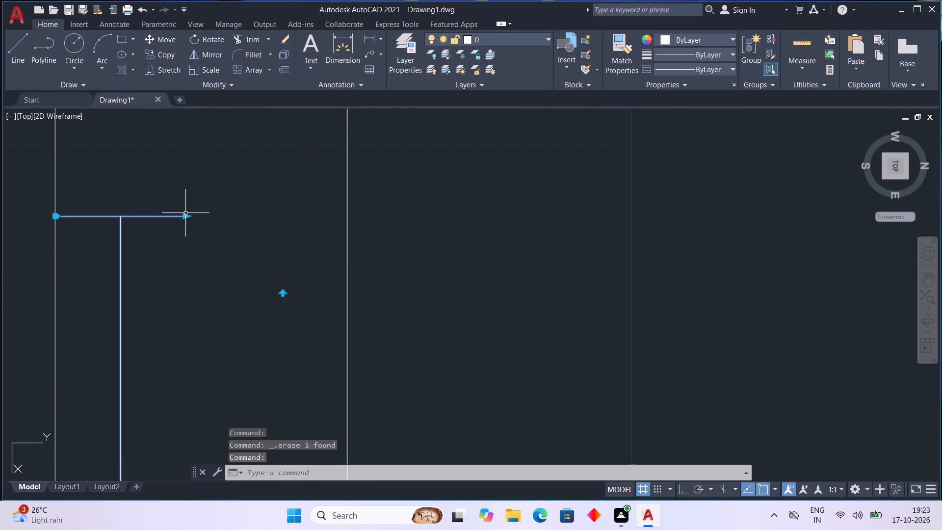
left_click_drag(184, 216, 205, 216)
left_click(205, 216)
scroll(213, 260, "down", 1)
middle_click_drag(212, 261, 211, 261)
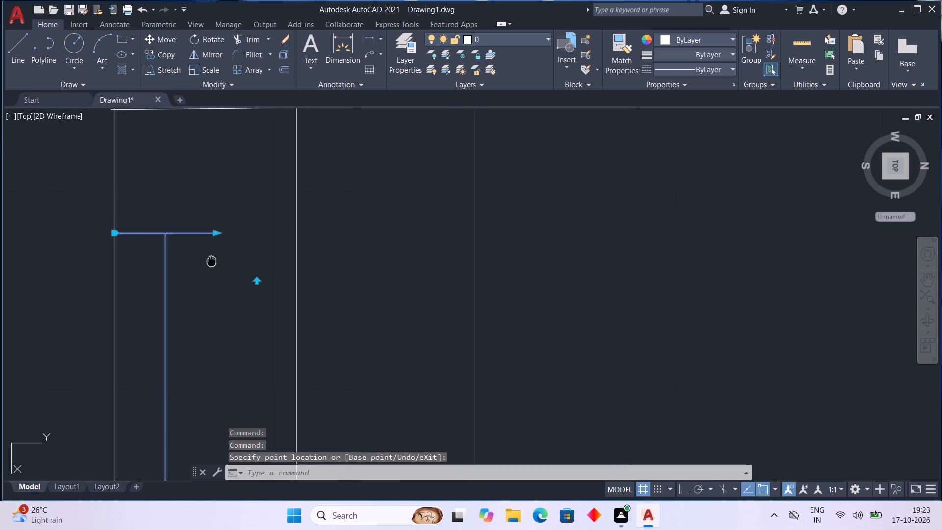
middle_click_drag(211, 261, 192, 223)
key("Escape")
middle_click_drag(195, 275, 199, 214)
scroll(198, 216, "down", 2)
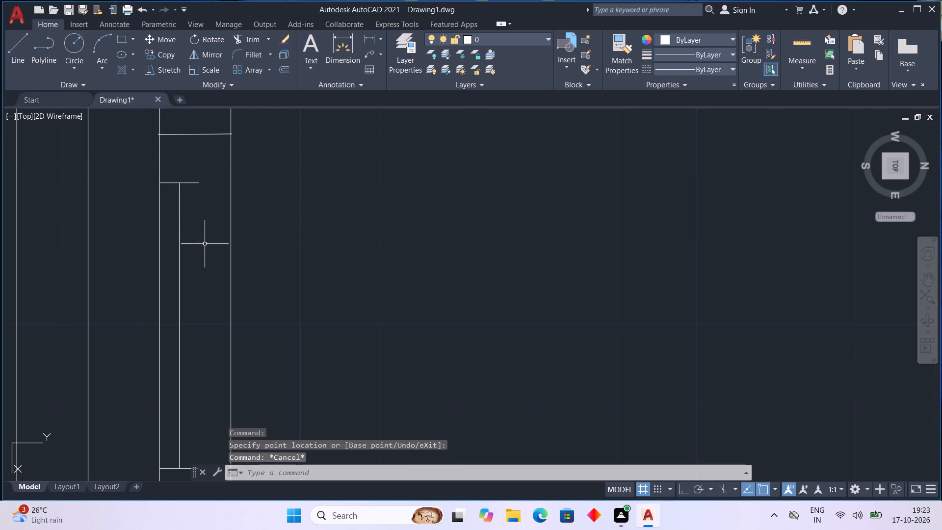
Copy the widened window block straight across so the copy's inner edge meets the wall's inner face.
middle_click_drag(205, 244, 187, 212)
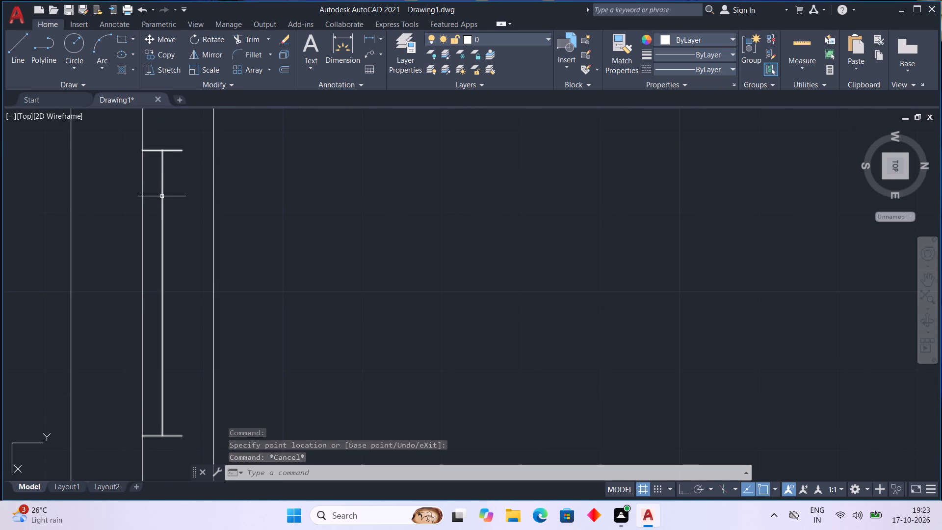
left_click(162, 196)
left_click(150, 57)
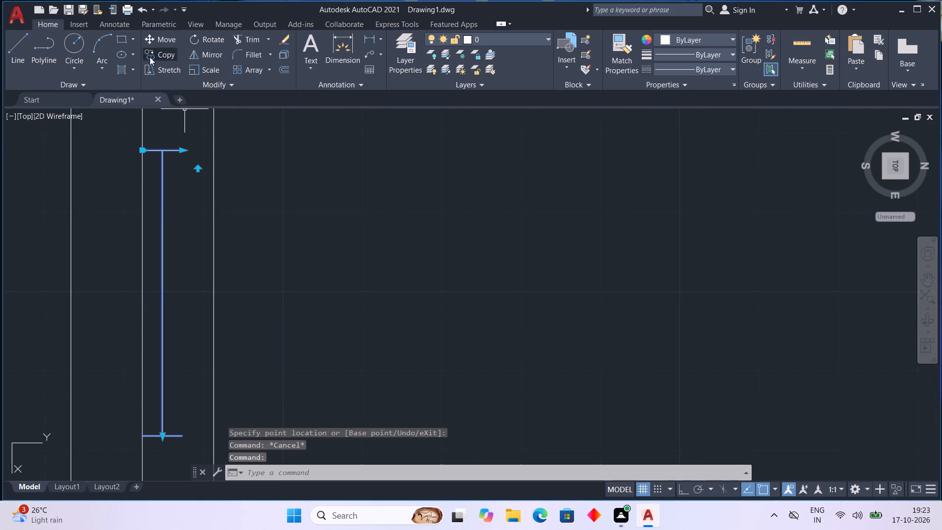
left_click(159, 154)
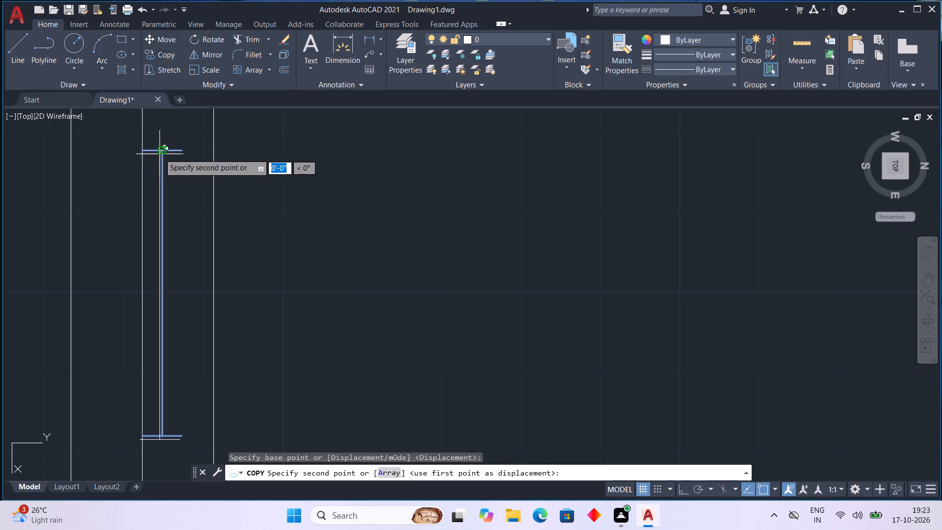
left_click(193, 150)
key("Escape")
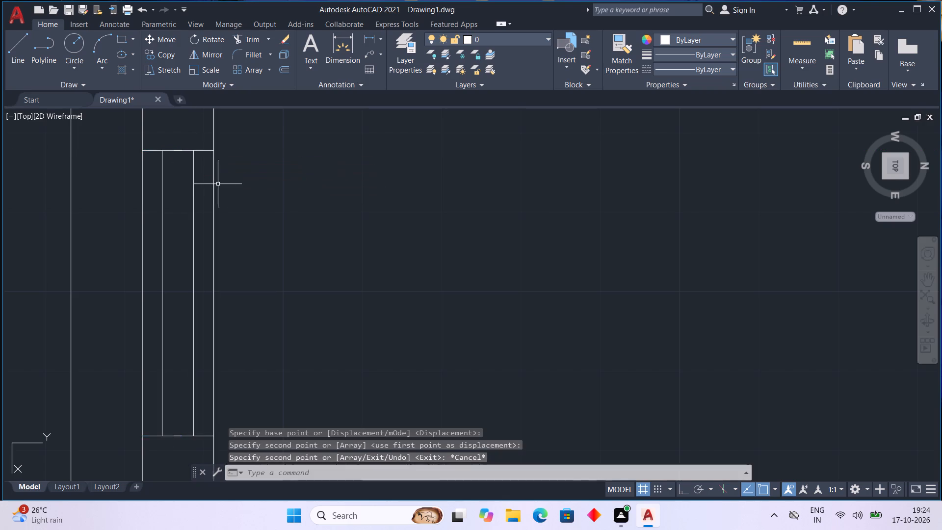
Look over the middle-left room and the rooms below it for openings still missing doors or windows.
middle_click_drag(256, 181, 244, 152)
key("Escape")
scroll(246, 150, "down", 3)
middle_click_drag(312, 247, 313, 247)
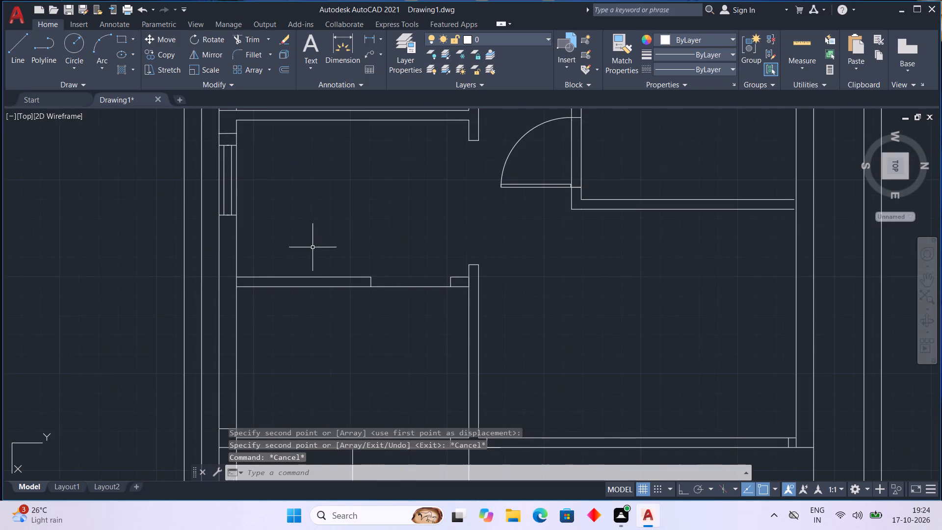
middle_click_drag(313, 247, 256, 221)
middle_click_drag(260, 179, 244, 262)
scroll(245, 262, "down", 1)
middle_click_drag(235, 265, 220, 249)
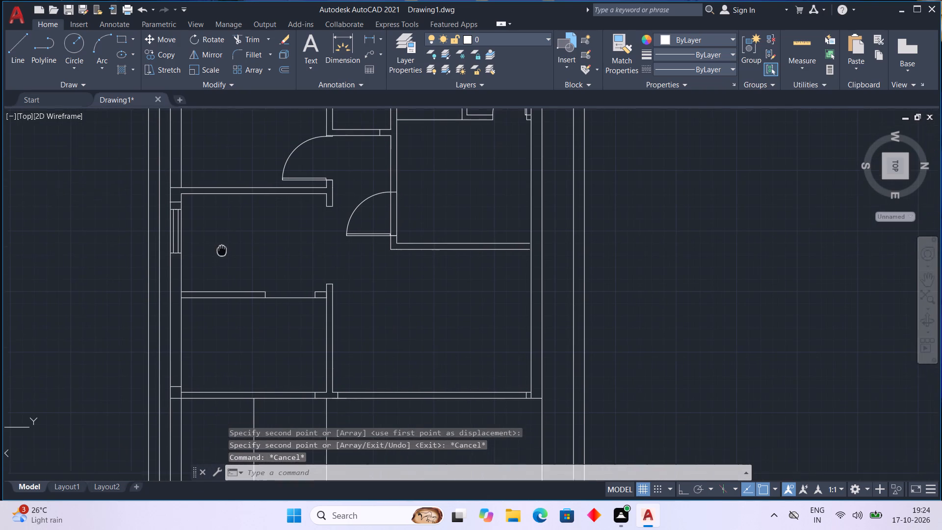
middle_click_drag(220, 249, 219, 248)
middle_click_drag(219, 242, 217, 236)
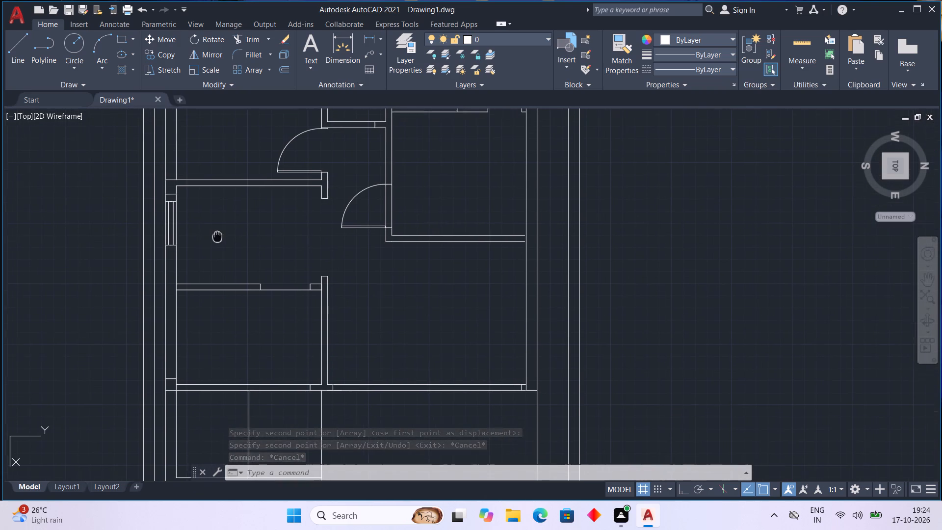
middle_click_drag(217, 236, 212, 215)
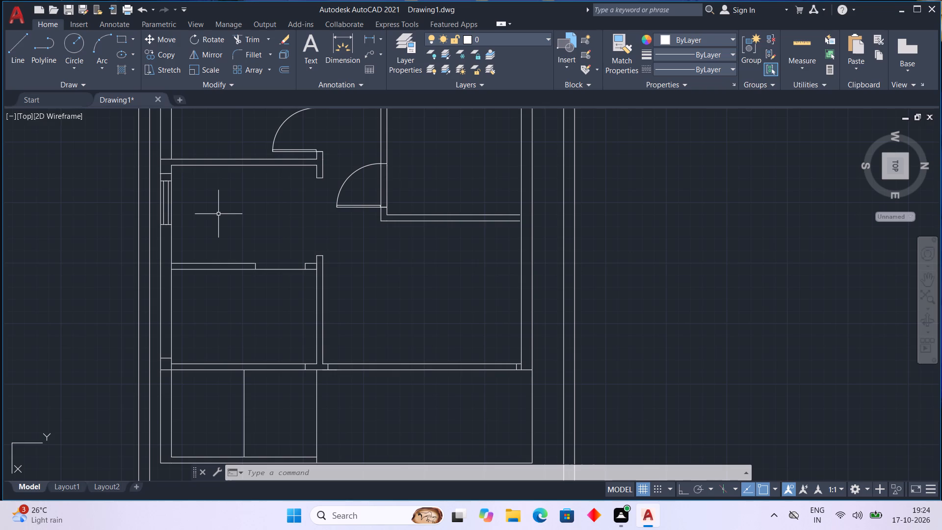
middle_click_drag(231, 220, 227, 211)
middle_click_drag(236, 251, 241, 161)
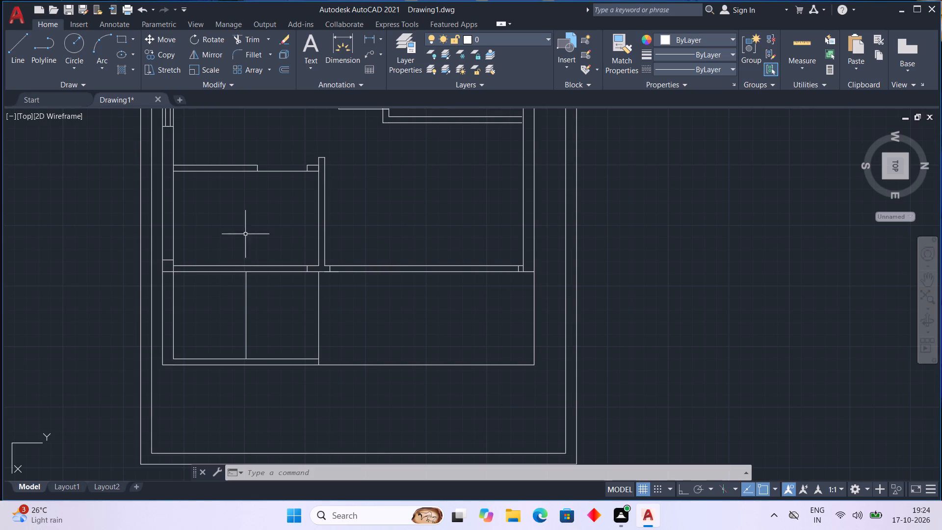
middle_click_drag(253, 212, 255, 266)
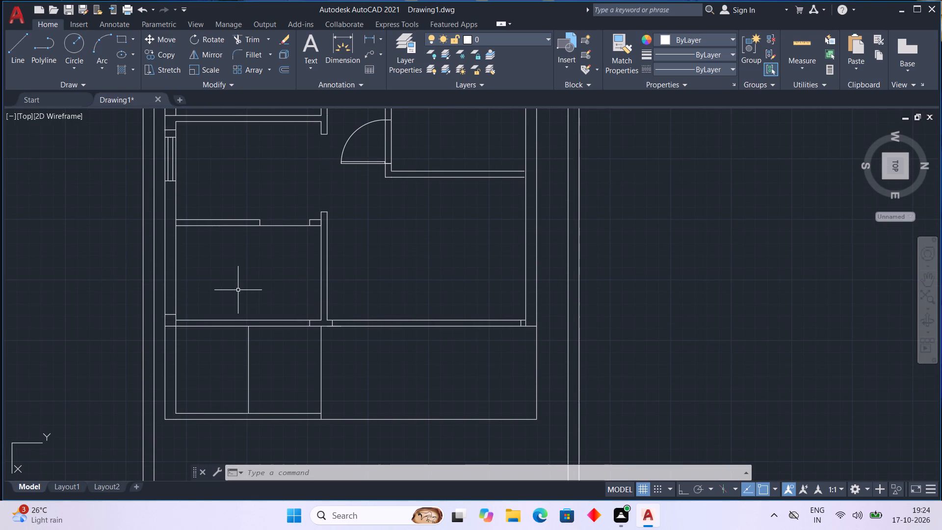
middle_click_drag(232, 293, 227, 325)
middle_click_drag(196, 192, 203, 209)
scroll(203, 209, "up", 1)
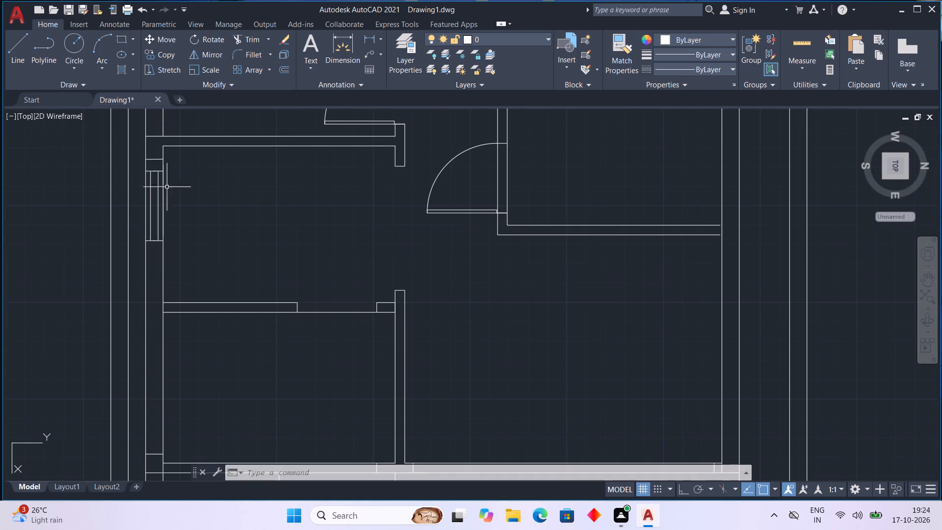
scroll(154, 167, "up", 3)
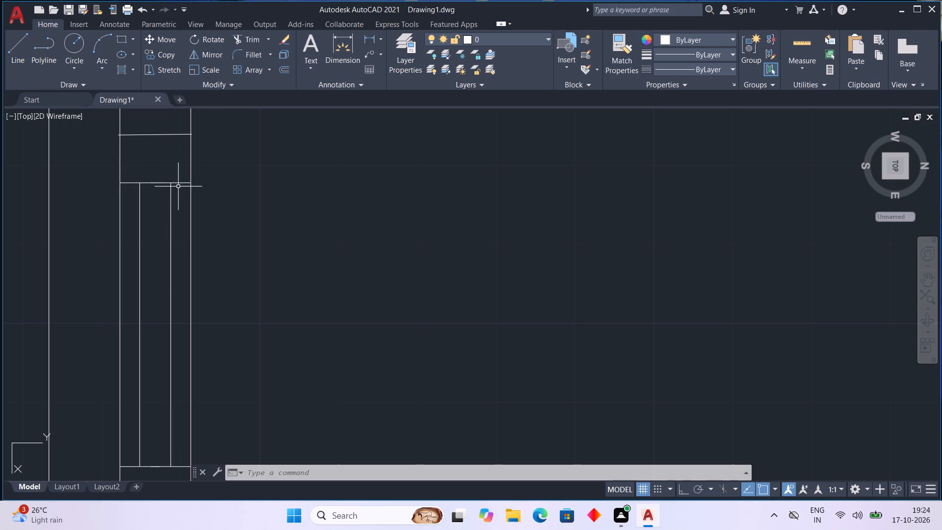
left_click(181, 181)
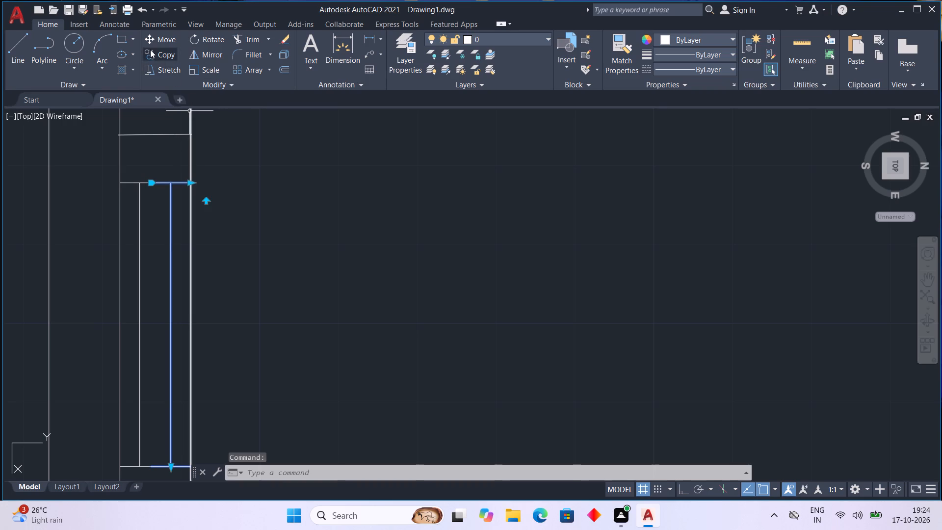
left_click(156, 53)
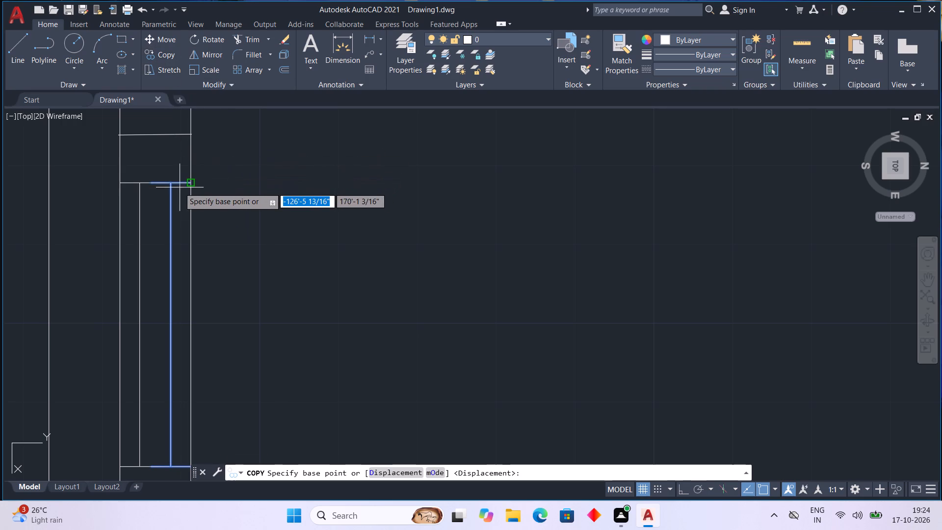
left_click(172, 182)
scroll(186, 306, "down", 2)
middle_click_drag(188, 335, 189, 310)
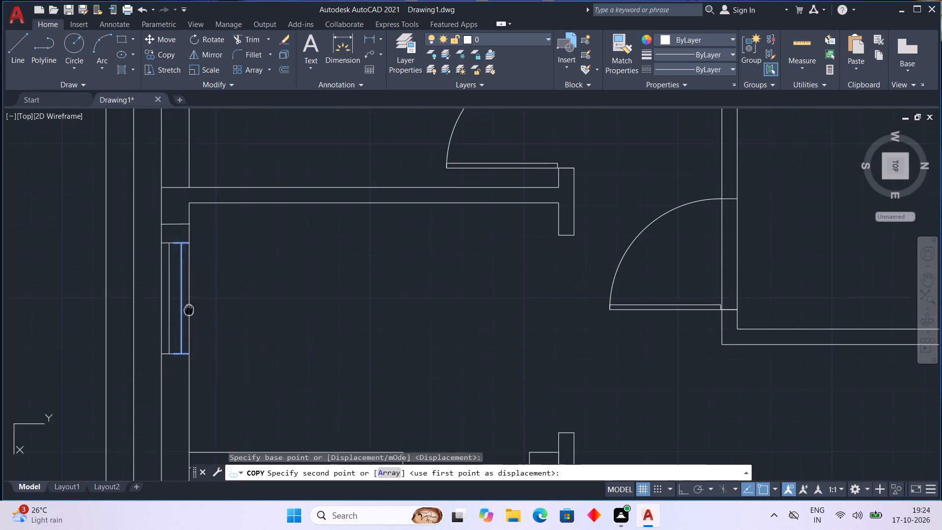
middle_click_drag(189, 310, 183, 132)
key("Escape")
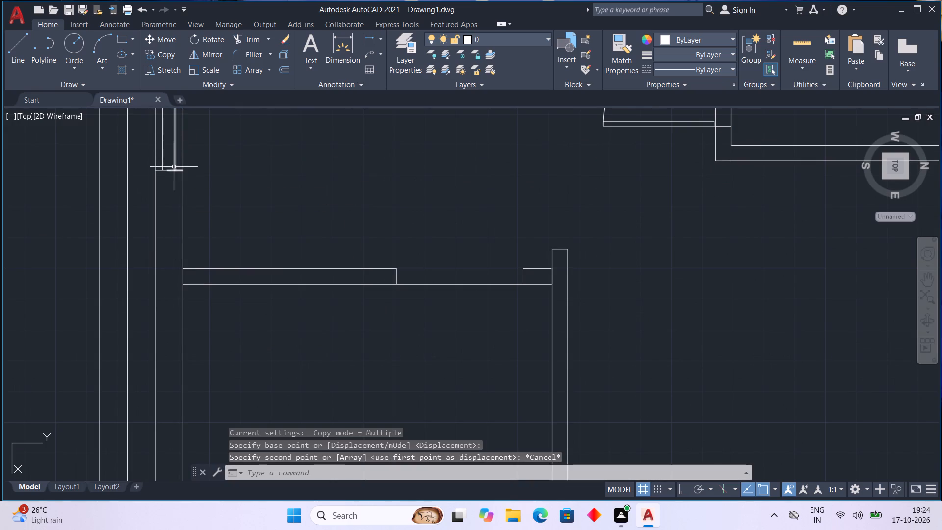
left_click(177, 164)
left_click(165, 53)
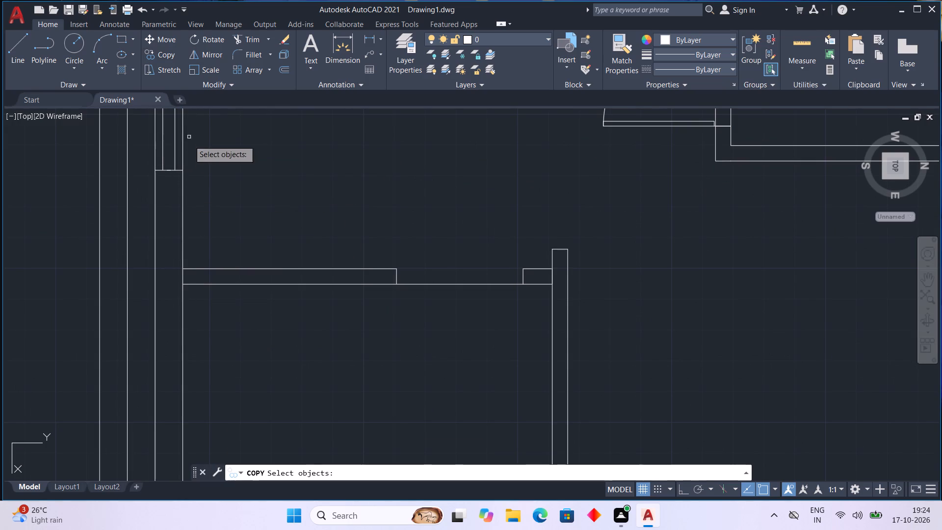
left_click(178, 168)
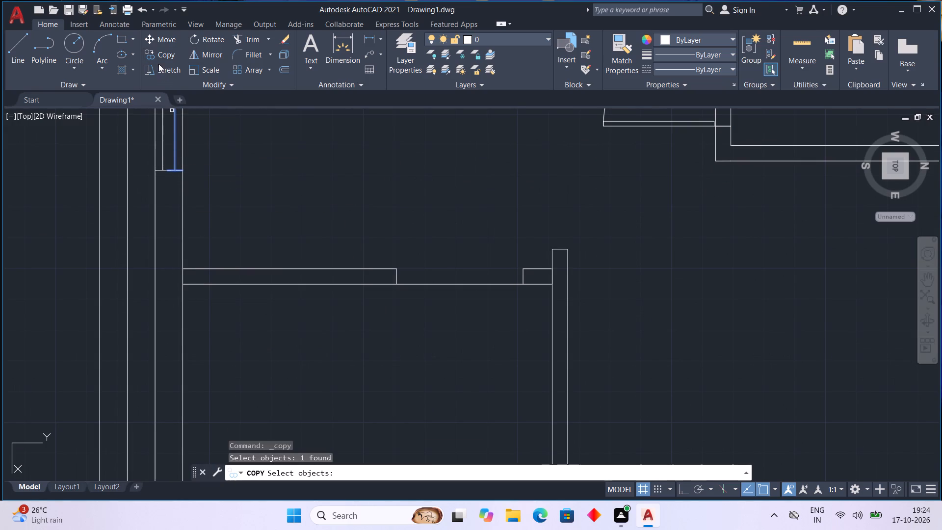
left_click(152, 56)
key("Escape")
Copy the inner window block of the middle-left room about 6'-10 1/2" straight down the outer wall, beside the room below.
left_click(175, 163)
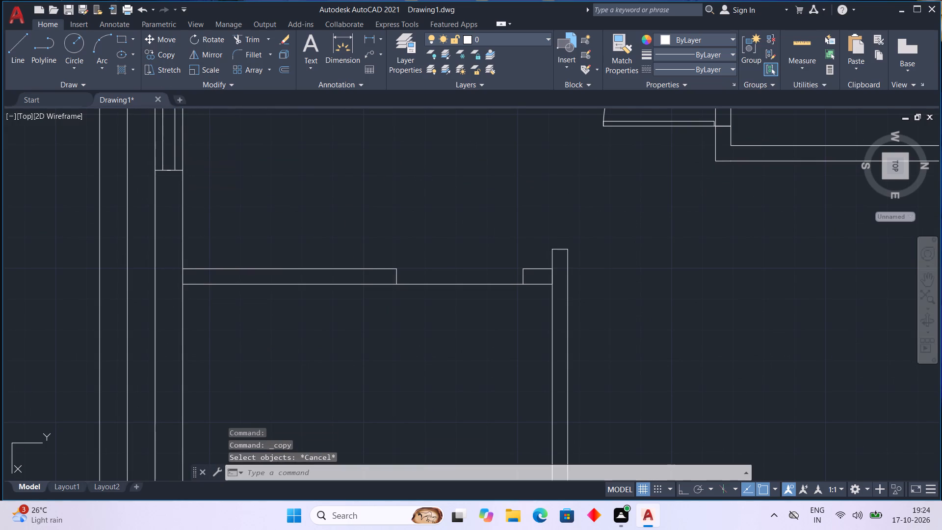
left_click(153, 52)
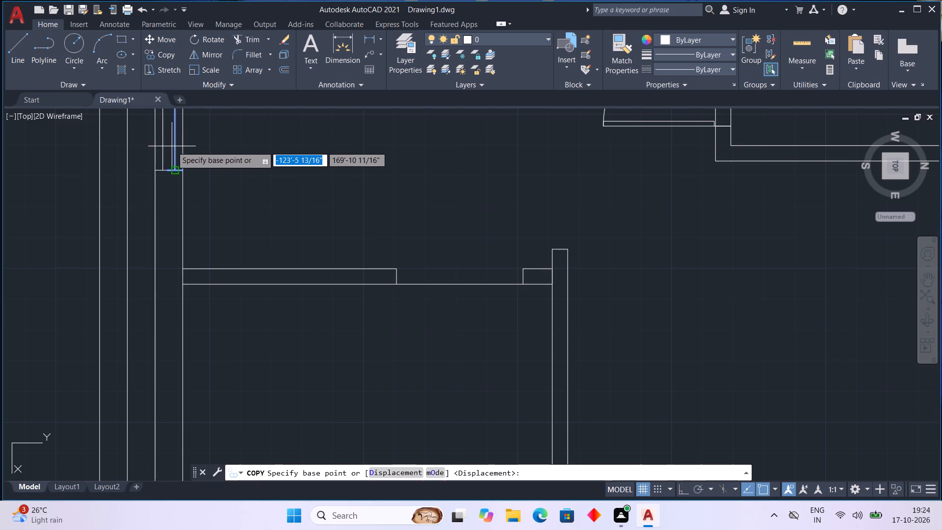
left_click(173, 170)
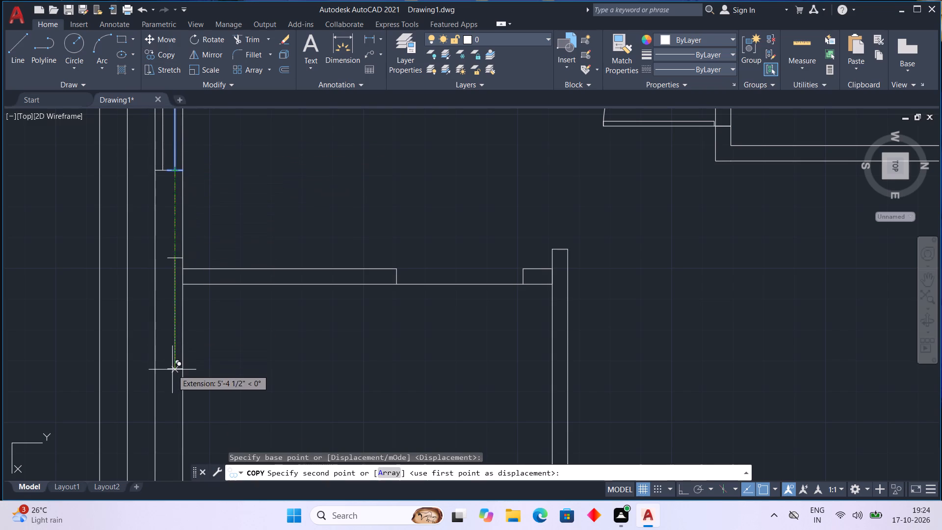
left_click(173, 424)
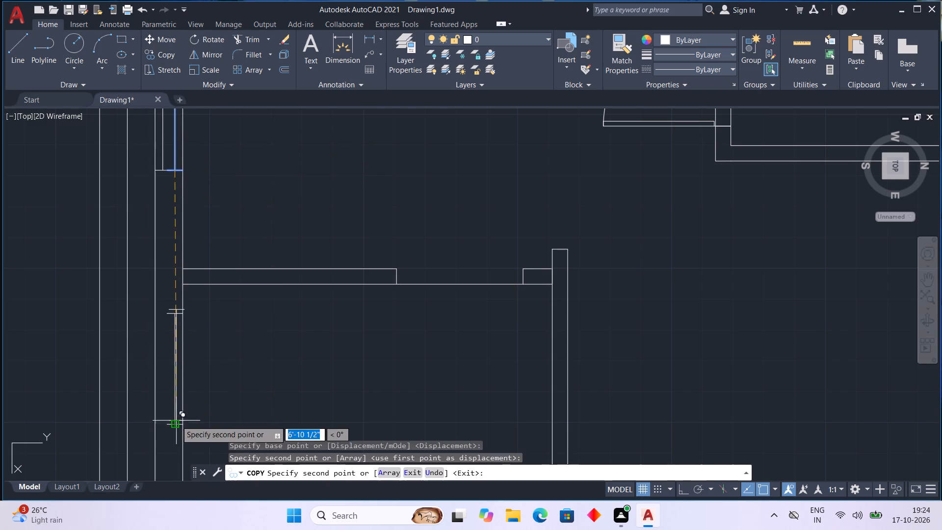
middle_click_drag(176, 420, 155, 210)
middle_click_drag(175, 229, 170, 308)
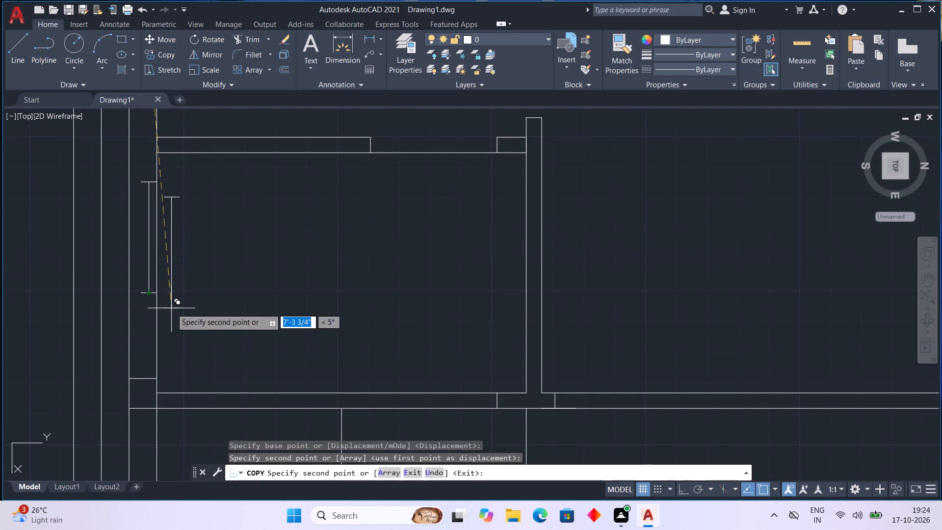
key("Escape")
Examine the copied window block in the lower-left room's outer wall against the window above and the surrounding rooms.
scroll(167, 292, "up", 2)
scroll(183, 291, "down", 5)
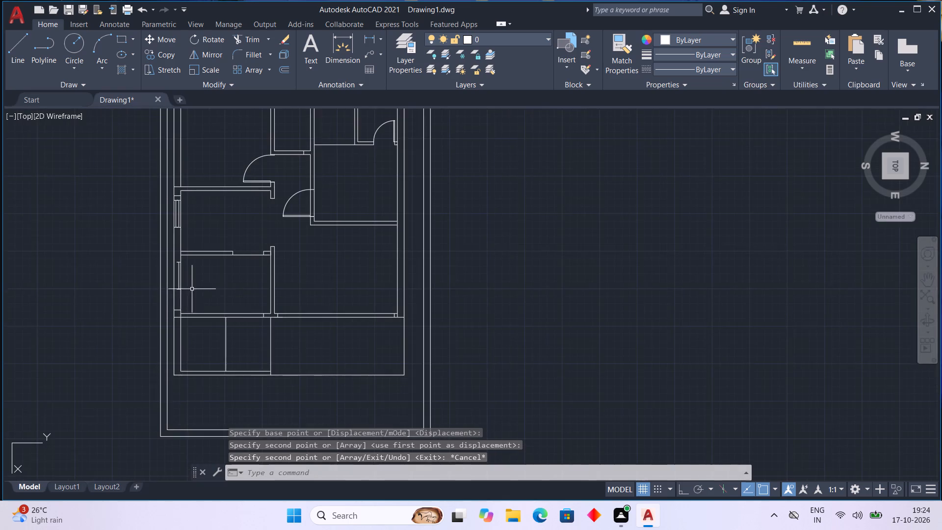
middle_click_drag(200, 293, 157, 289)
scroll(161, 286, "up", 1)
middle_click_drag(161, 285, 238, 292)
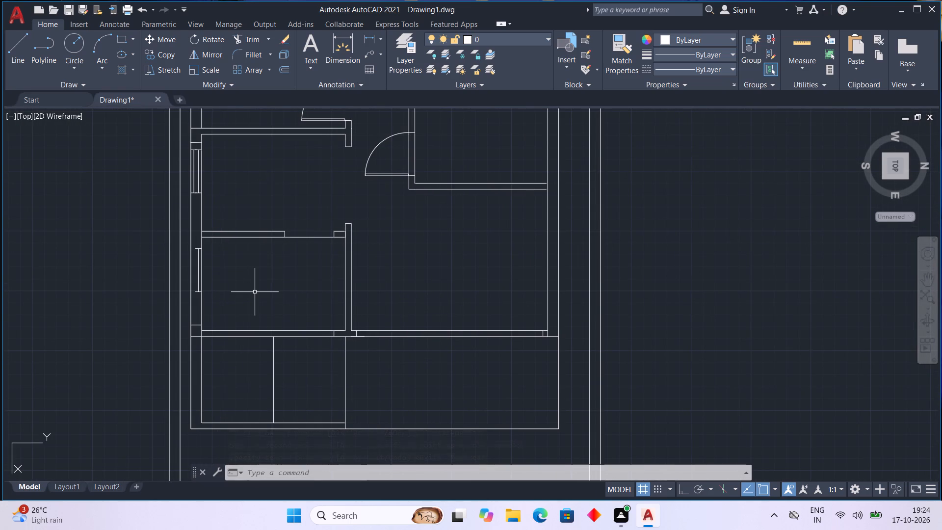
scroll(211, 288, "up", 1)
scroll(211, 287, "down", 1)
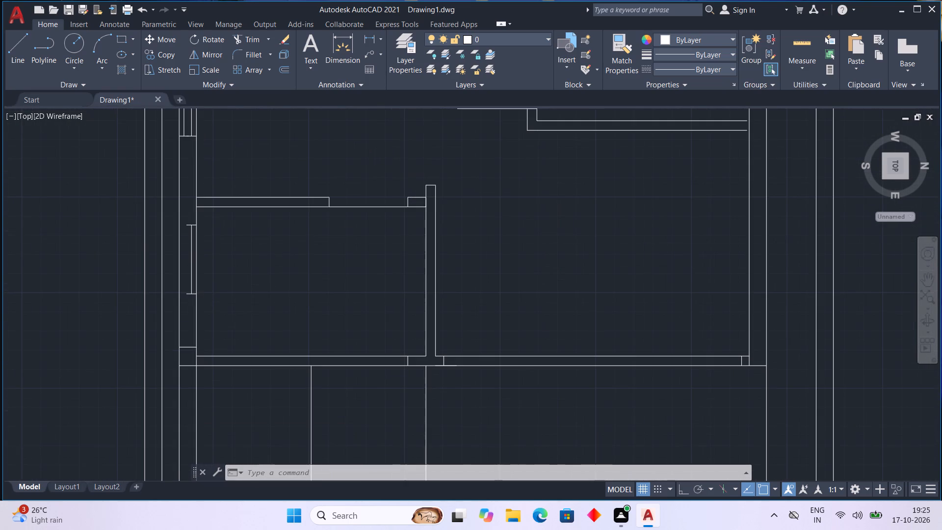
scroll(219, 280, "up", 2)
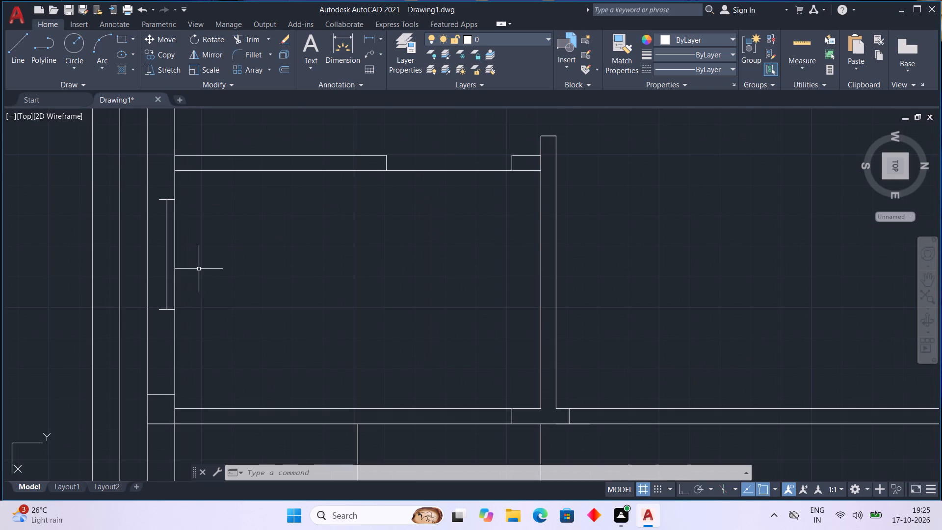
left_click(165, 248)
key("Escape")
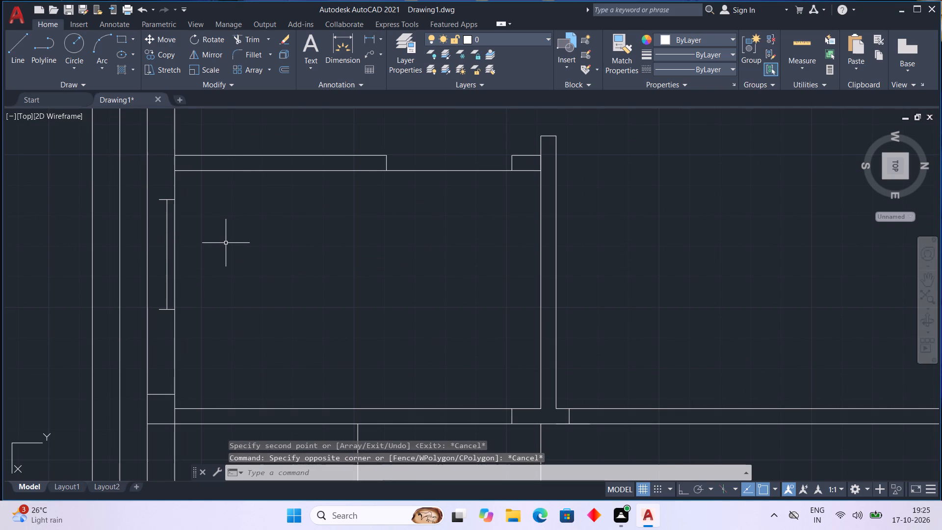
middle_click_drag(209, 219, 213, 324)
scroll(213, 320, "up", 1)
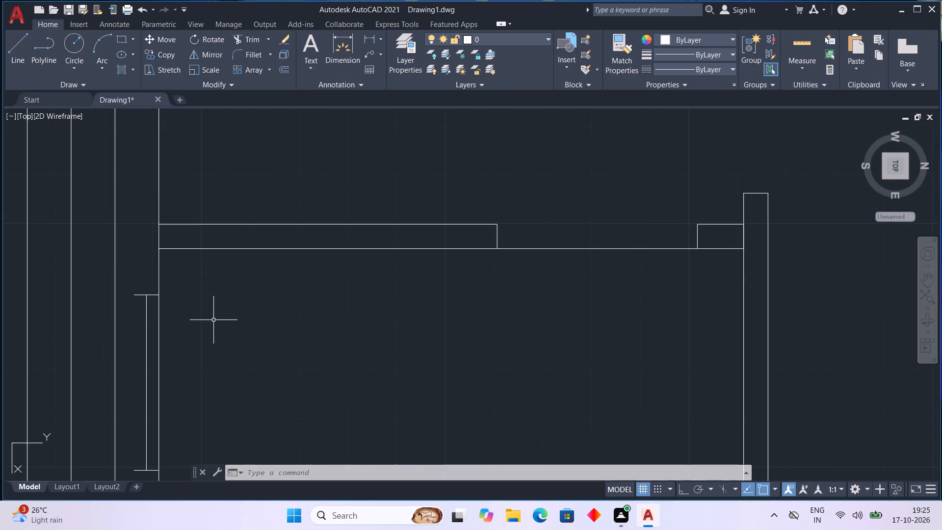
scroll(214, 318, "down", 3)
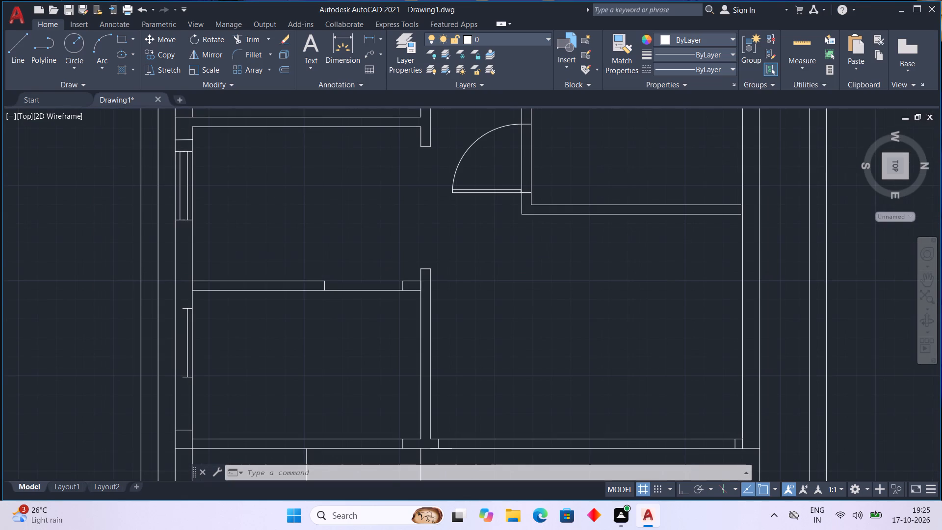
middle_click_drag(214, 324, 216, 399)
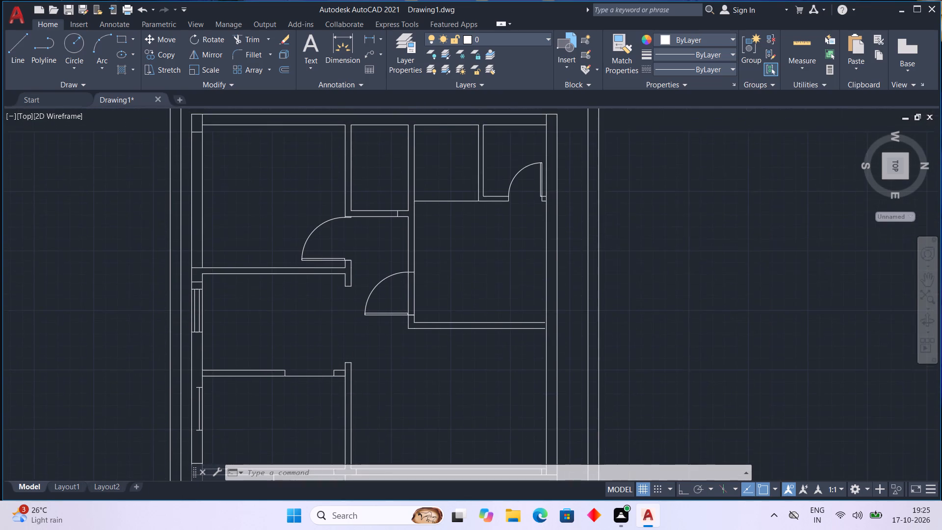
middle_click_drag(216, 399, 213, 371)
middle_click_drag(213, 355, 183, 233)
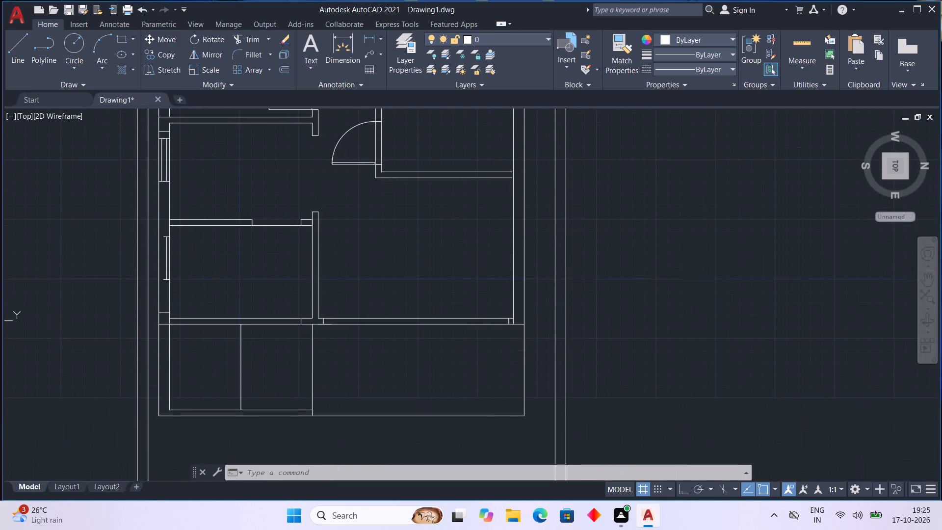
scroll(183, 233, "up", 3)
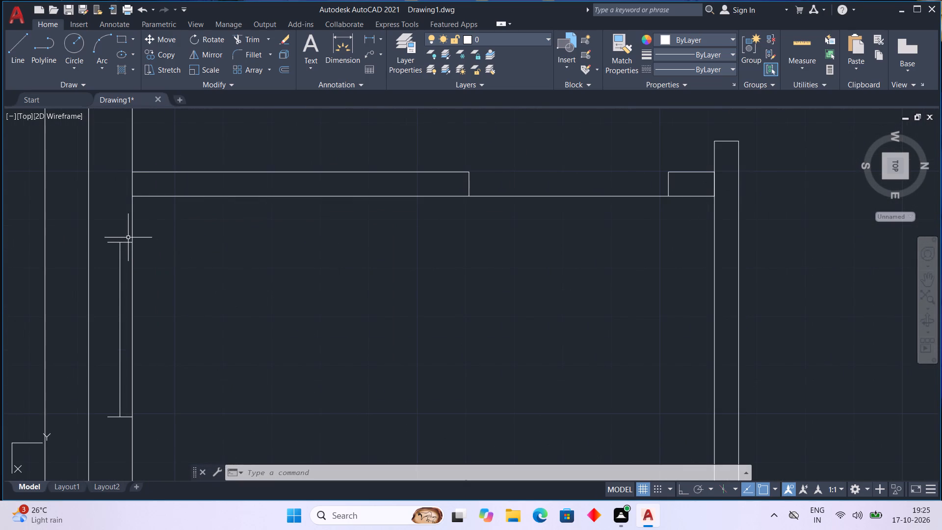
key("Escape")
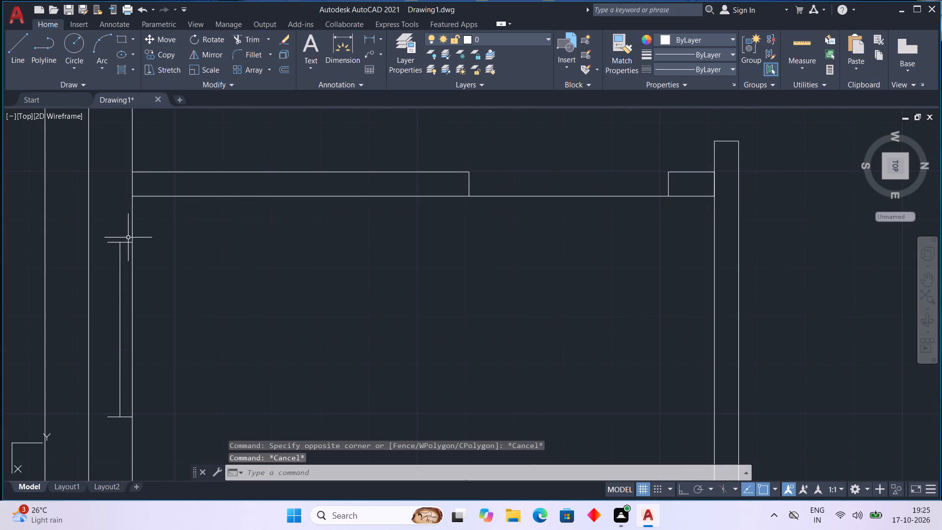
key("Escape")
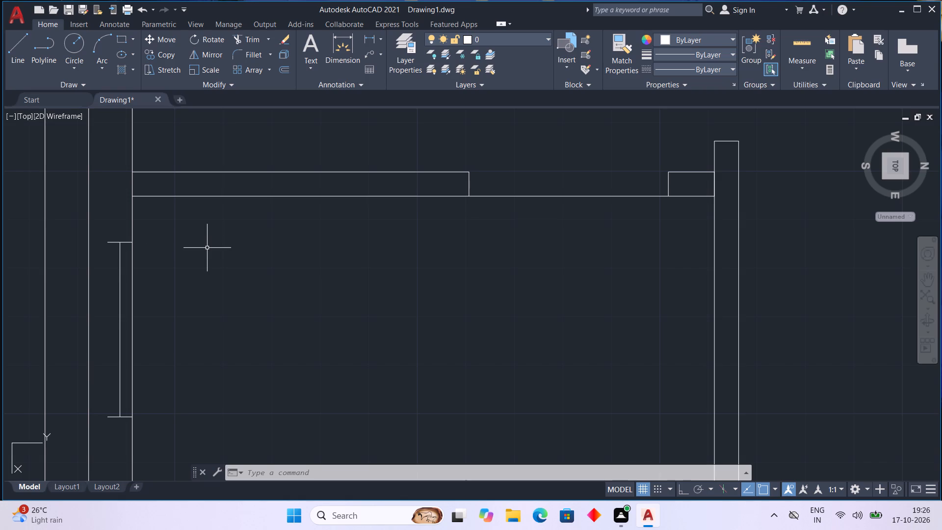
scroll(207, 248, "up", 1)
scroll(207, 248, "down", 1)
scroll(207, 248, "up", 1)
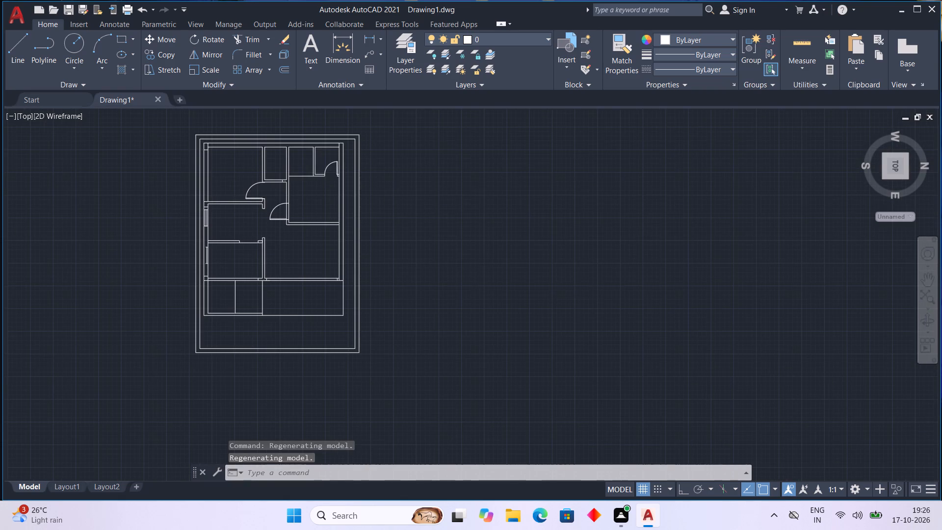
key("Escape")
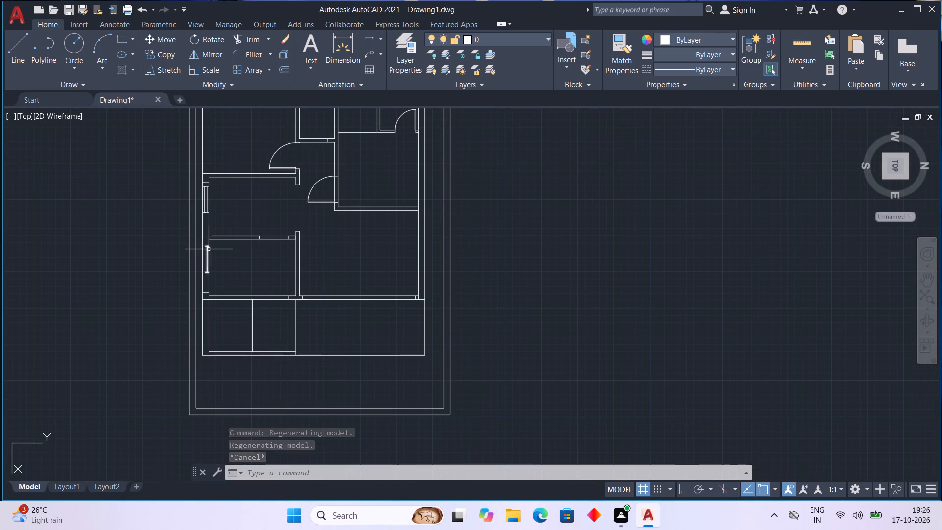
Copy the lower-left room's window block about 4" straight across so the copy's outer edge meets the outer wall's outer face.
scroll(252, 266, "up", 1)
middle_click_drag(224, 262, 253, 274)
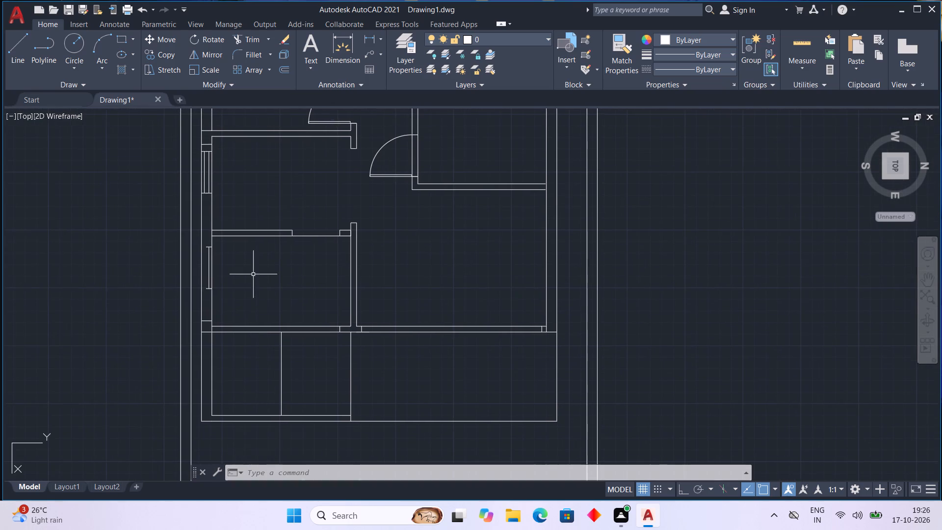
scroll(208, 275, "up", 4)
scroll(227, 268, "down", 1)
middle_click_drag(227, 268, 233, 275)
left_click(206, 344)
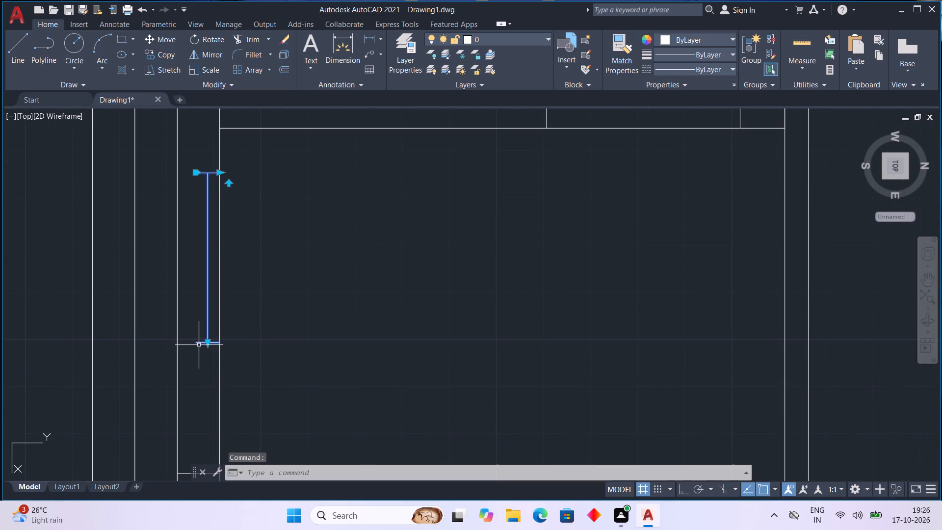
scroll(198, 345, "up", 1)
scroll(273, 332, "down", 2)
middle_click_drag(281, 319, 250, 354)
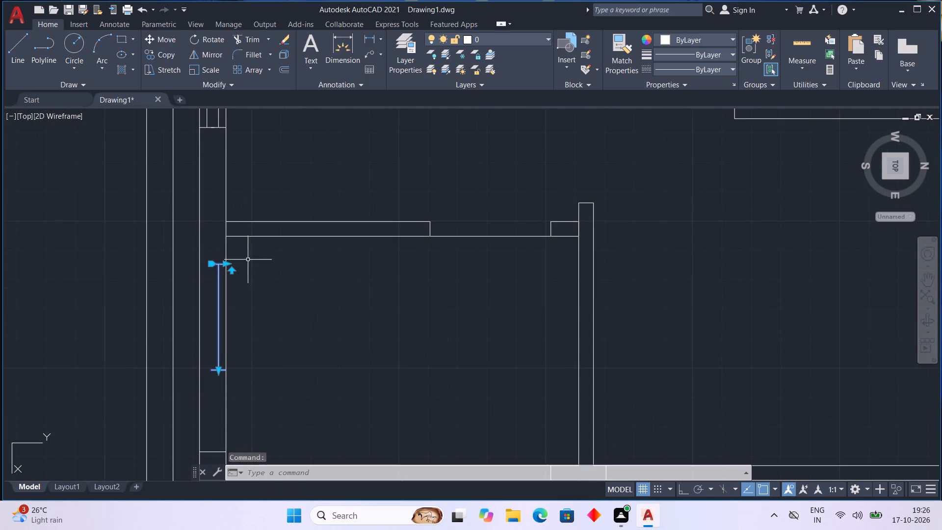
left_click(147, 48)
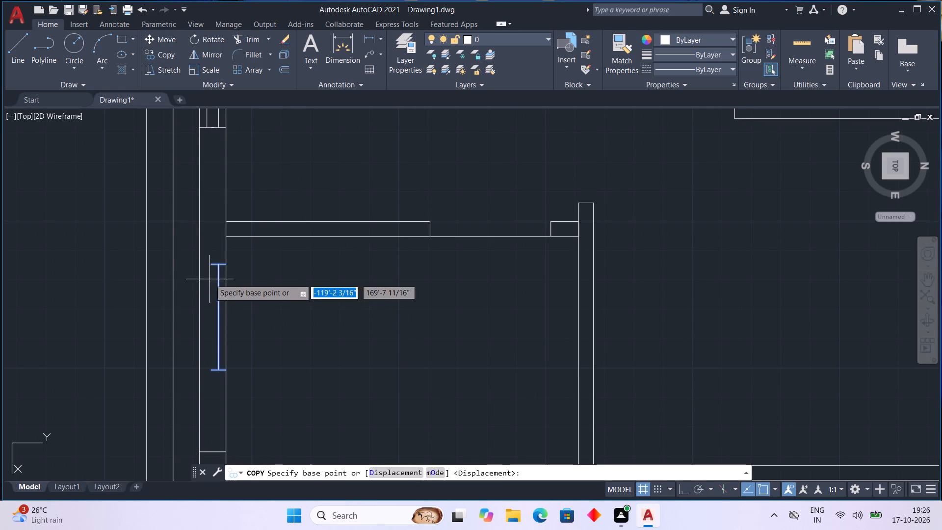
left_click(217, 266)
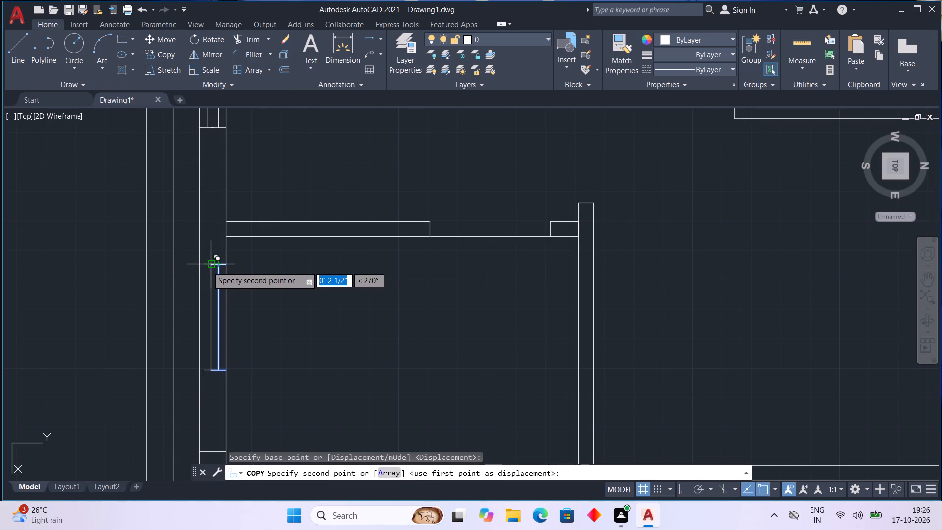
scroll(206, 266, "up", 2)
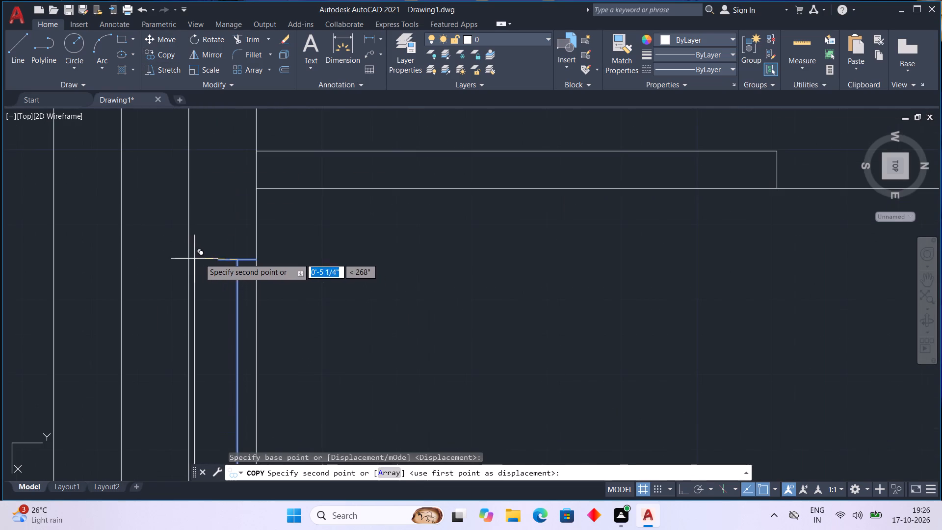
scroll(201, 258, "up", 3)
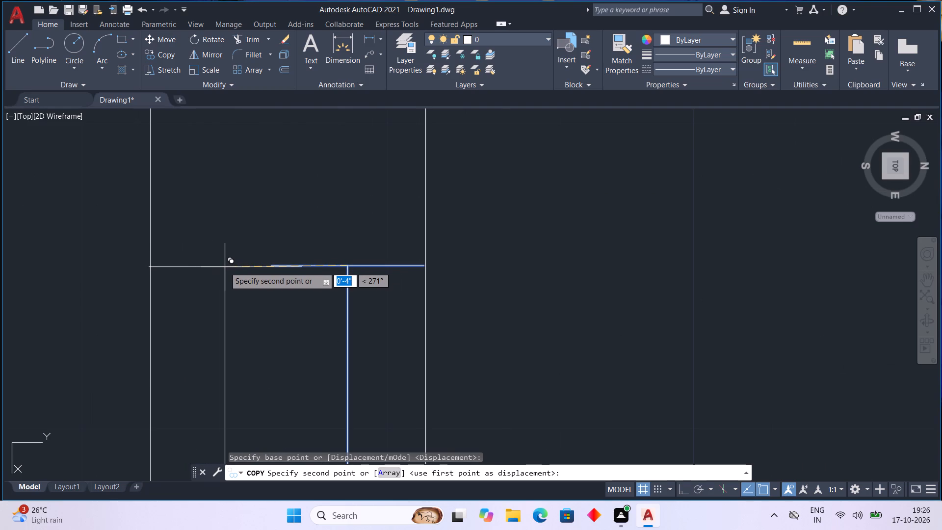
left_click(226, 266)
key("Escape")
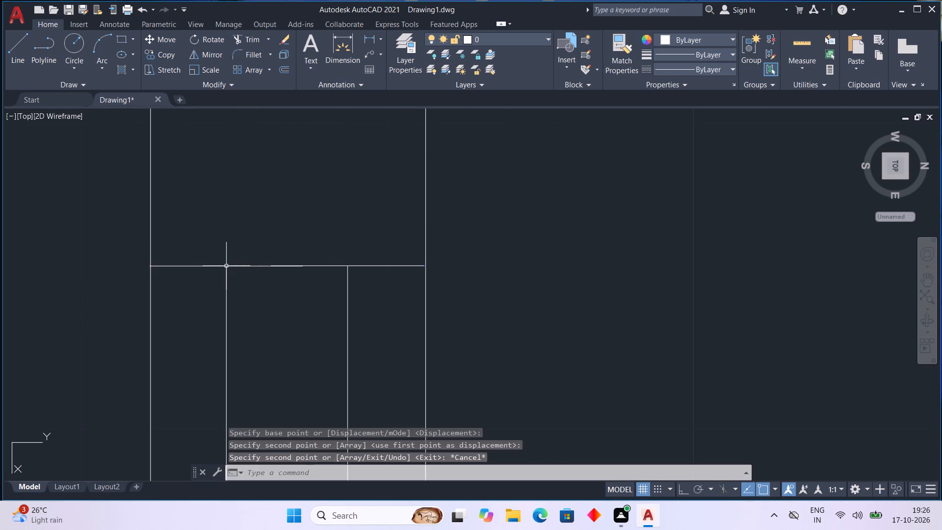
Look over the lower rooms and the whole floor plan for openings that still need doors, windows or adjustments.
scroll(238, 281, "down", 3)
middle_click_drag(261, 294, 241, 190)
scroll(258, 249, "down", 2)
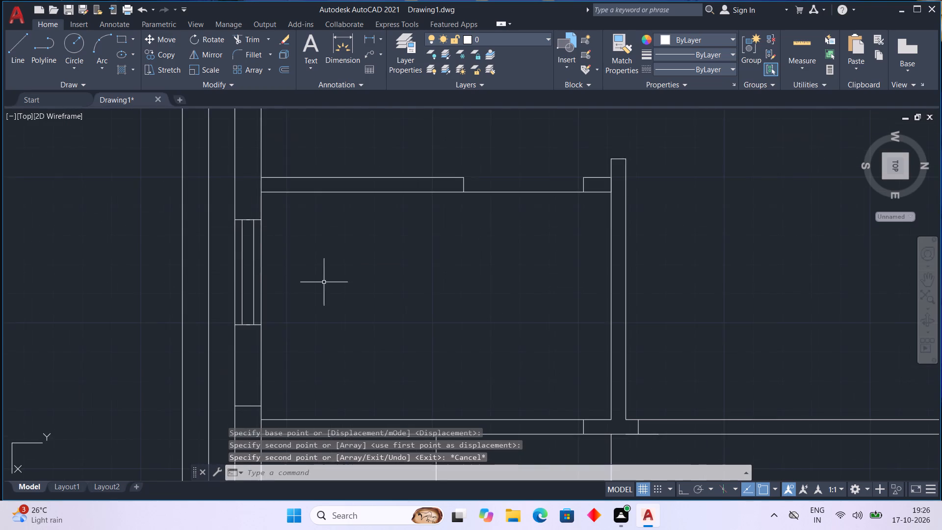
middle_click_drag(325, 282, 214, 236)
scroll(211, 233, "down", 1)
middle_click_drag(225, 253, 218, 301)
middle_click_drag(215, 288, 220, 322)
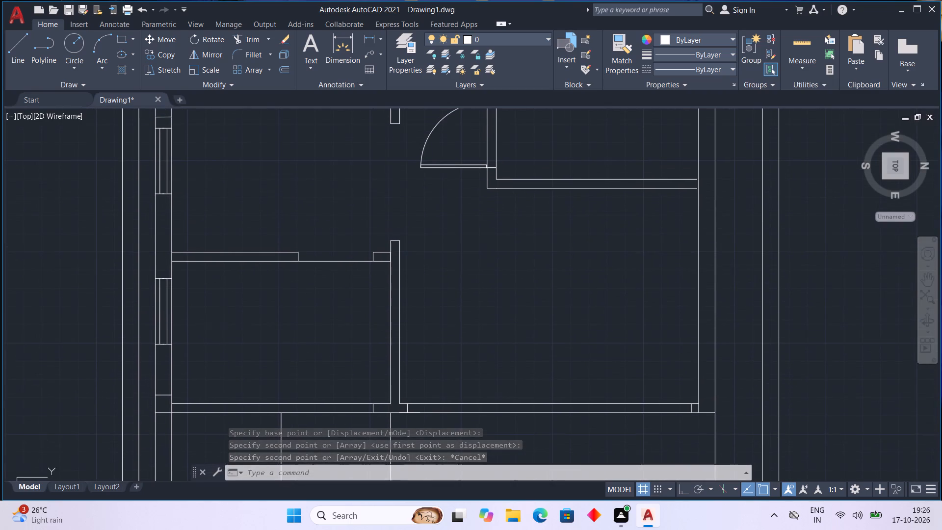
middle_click_drag(219, 325, 227, 260)
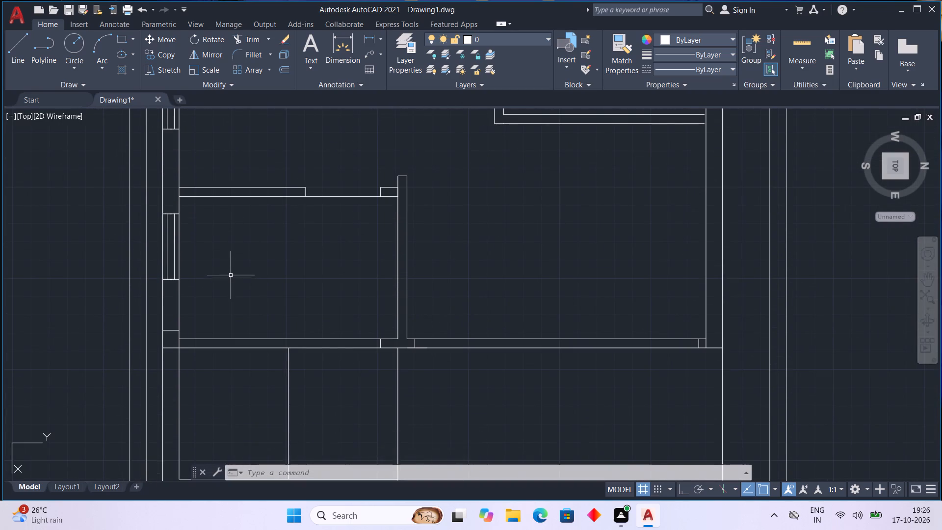
middle_click_drag(231, 275, 234, 205)
middle_click_drag(248, 306, 172, 300)
middle_click_drag(278, 303, 251, 337)
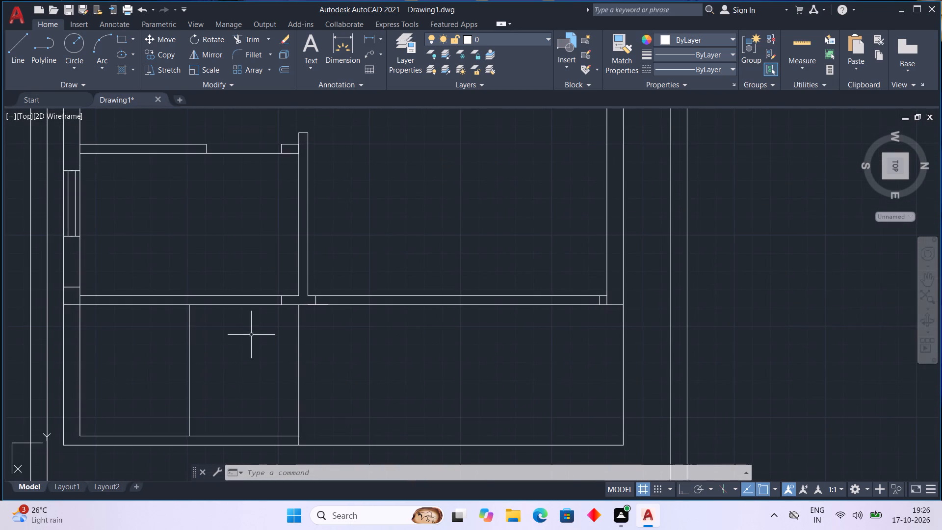
scroll(251, 335, "down", 1)
middle_click_drag(233, 255, 219, 346)
scroll(171, 261, "down", 1)
middle_click(171, 261)
middle_click(171, 263)
middle_click_drag(172, 262, 179, 294)
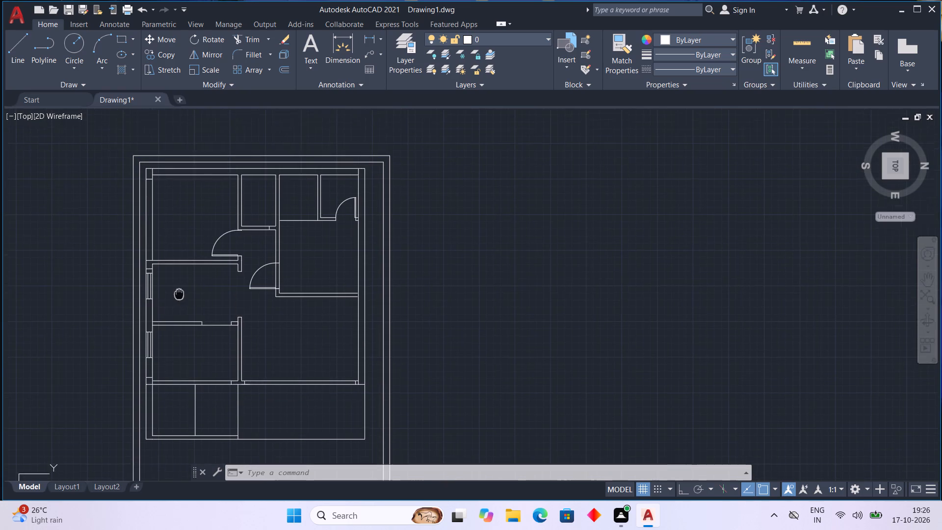
middle_click_drag(179, 294, 179, 297)
scroll(190, 300, "up", 2)
middle_click(201, 297)
scroll(201, 297, "down", 2)
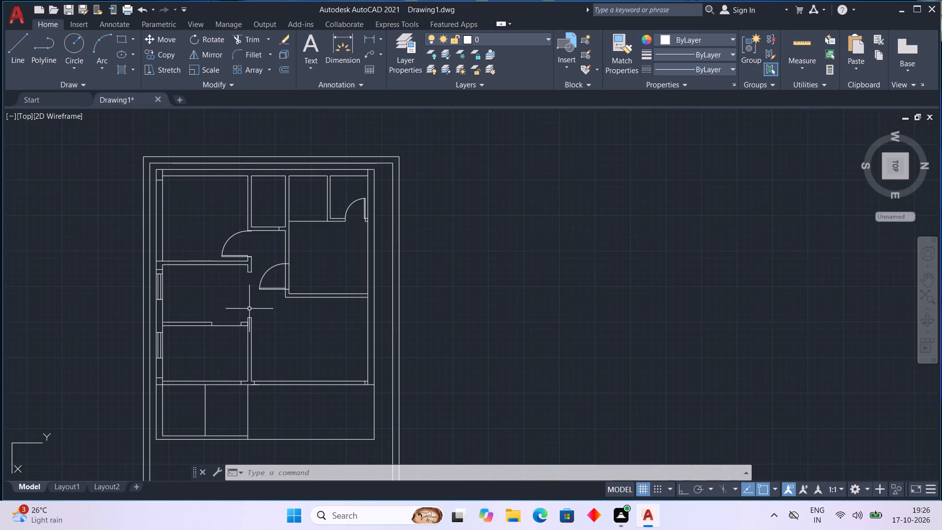
middle_click_drag(249, 308, 210, 288)
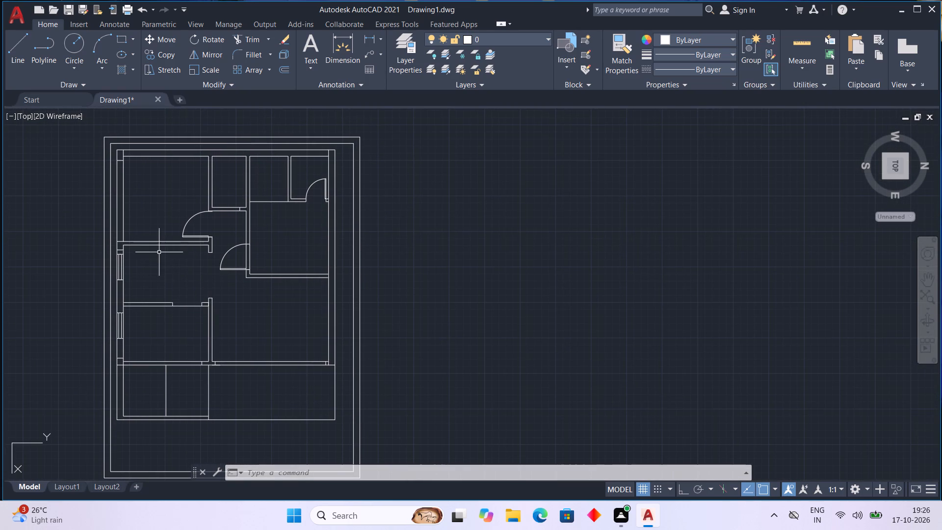
middle_click_drag(158, 251, 243, 247)
middle_click_drag(399, 287, 318, 237)
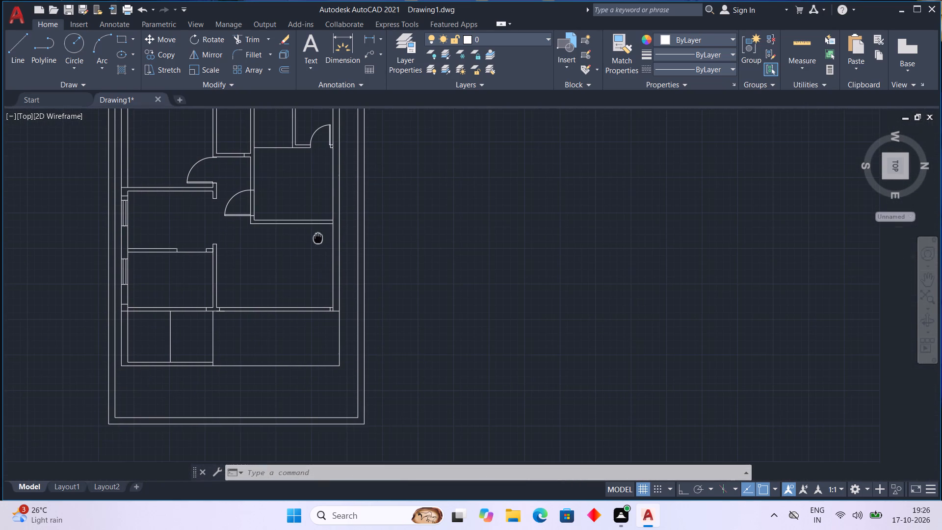
middle_click_drag(300, 283, 280, 262)
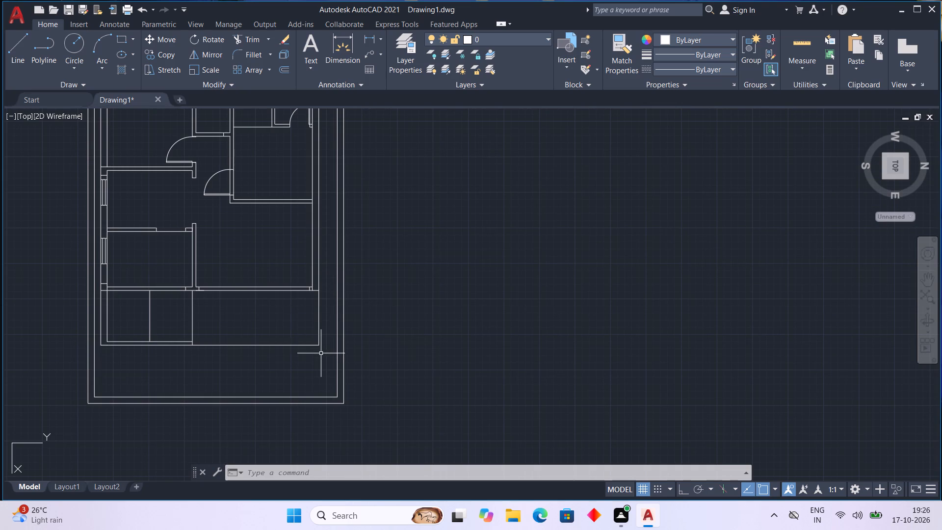
middle_click_drag(325, 354, 310, 424)
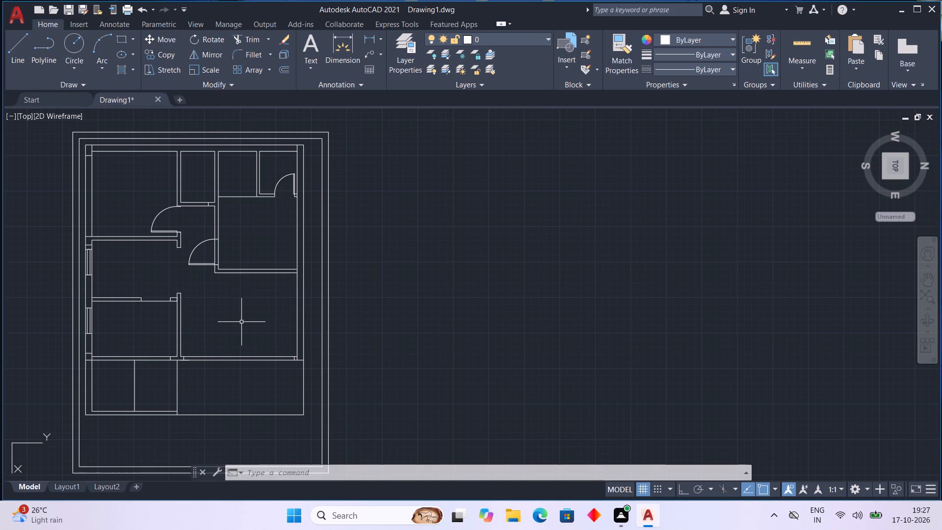
Flip the door block in the wall of the room at the middle right so that it swings into that room.
scroll(180, 287, "up", 3)
middle_click_drag(304, 274, 287, 312)
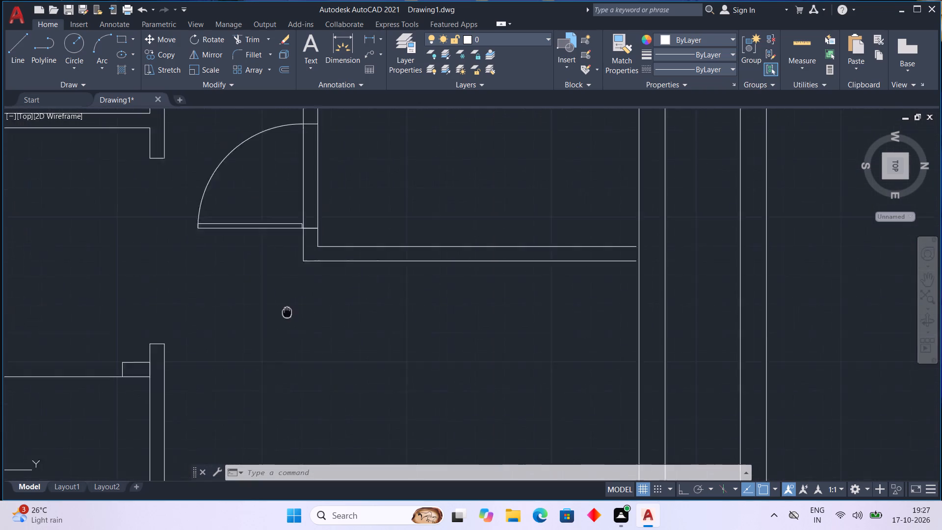
middle_click_drag(287, 312, 216, 383)
left_click(157, 310)
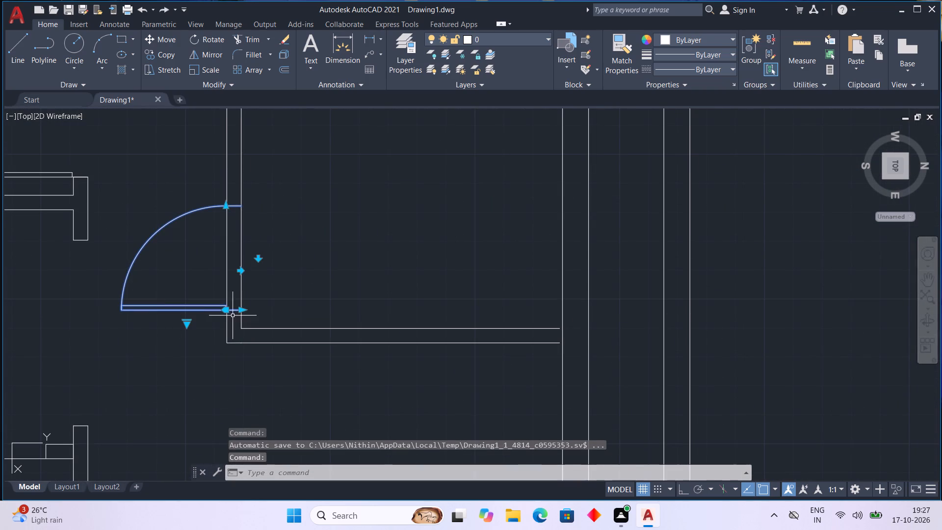
left_click(241, 274)
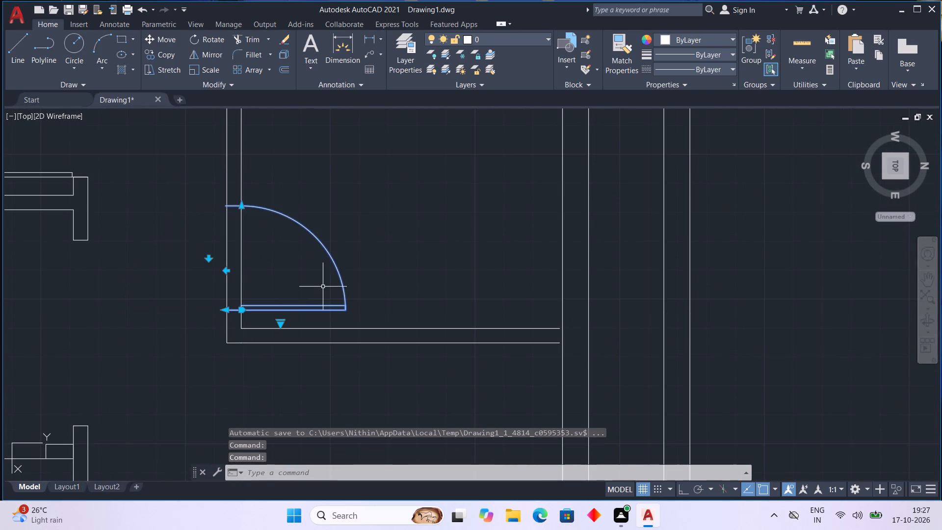
middle_click_drag(322, 291, 210, 324)
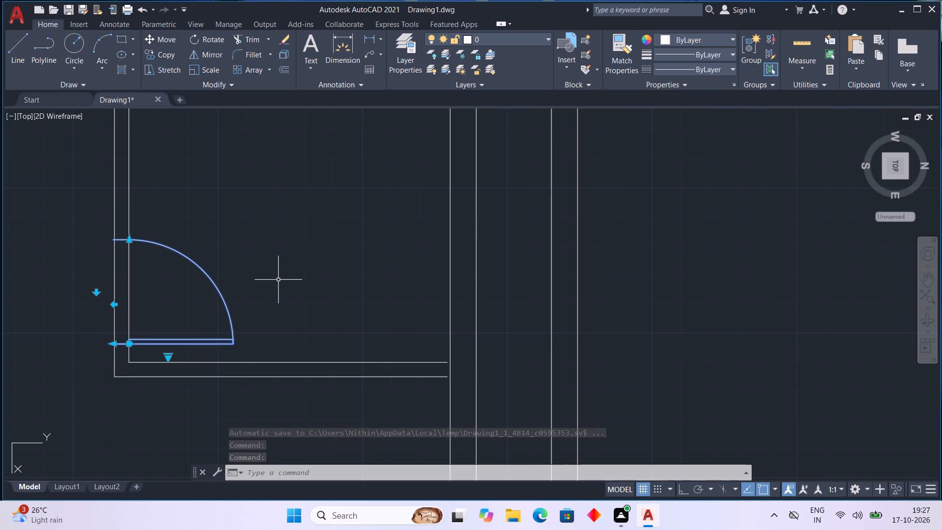
key("Escape")
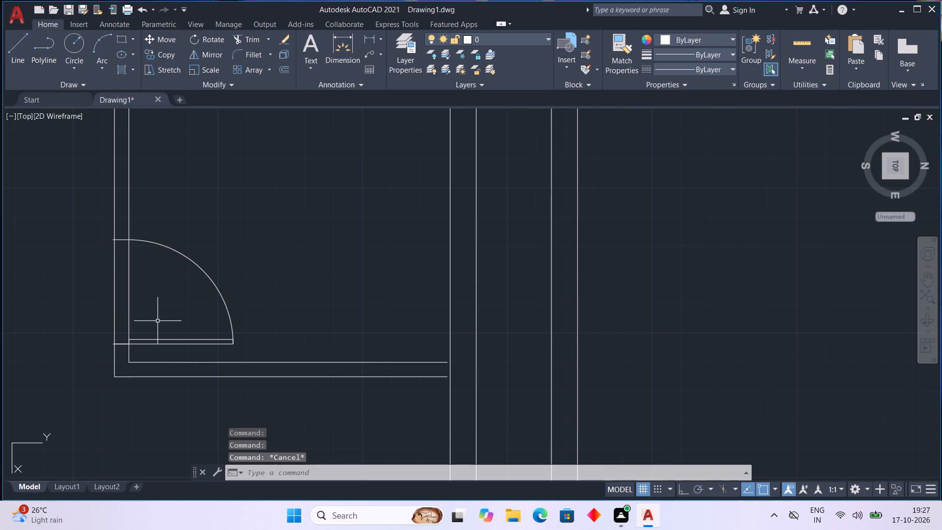
Trim both wall lines across the flipped door's opening, including the short stubs extending past its upper jamb.
scroll(183, 318, "down", 2)
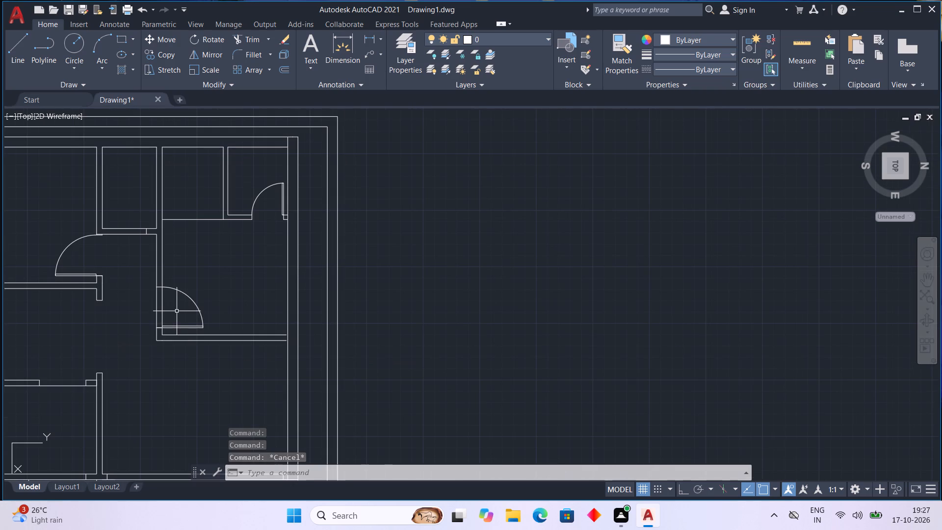
left_click(236, 37)
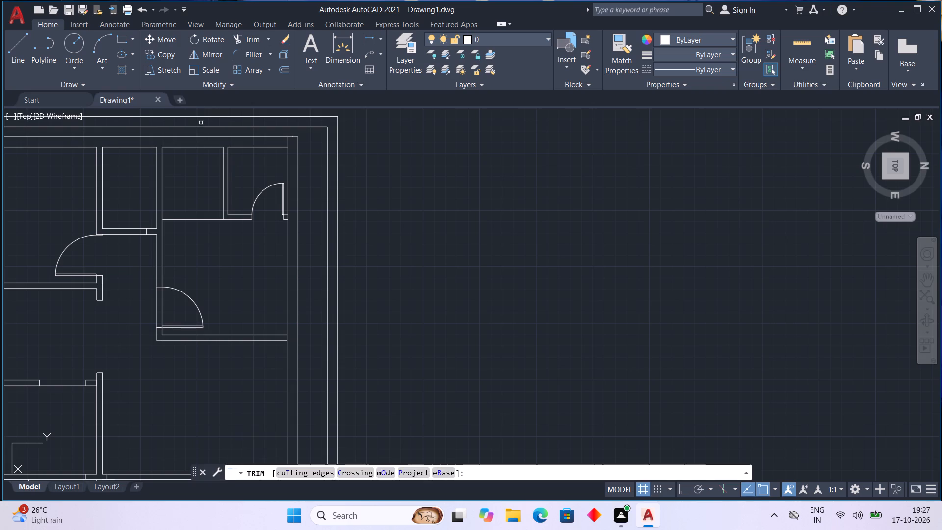
left_click_drag(172, 307, 121, 316)
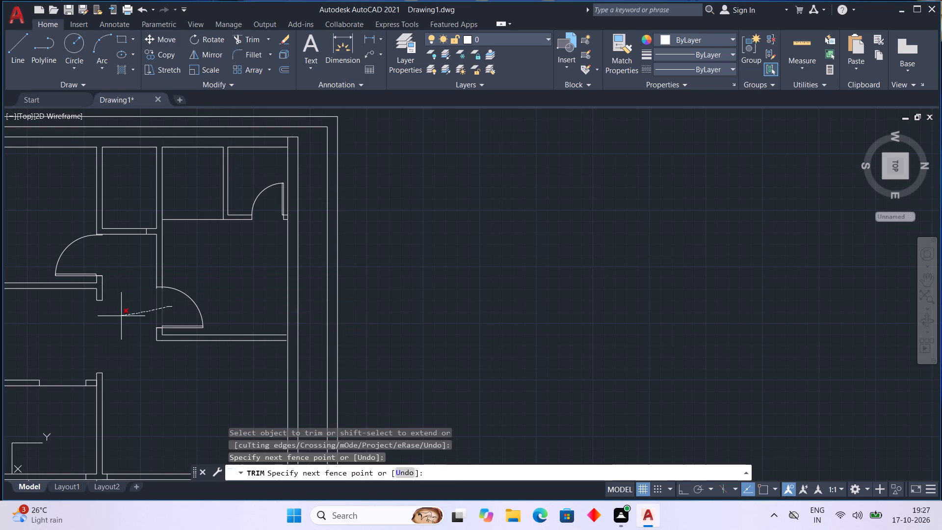
left_click_drag(121, 316, 122, 316)
scroll(159, 302, "up", 2)
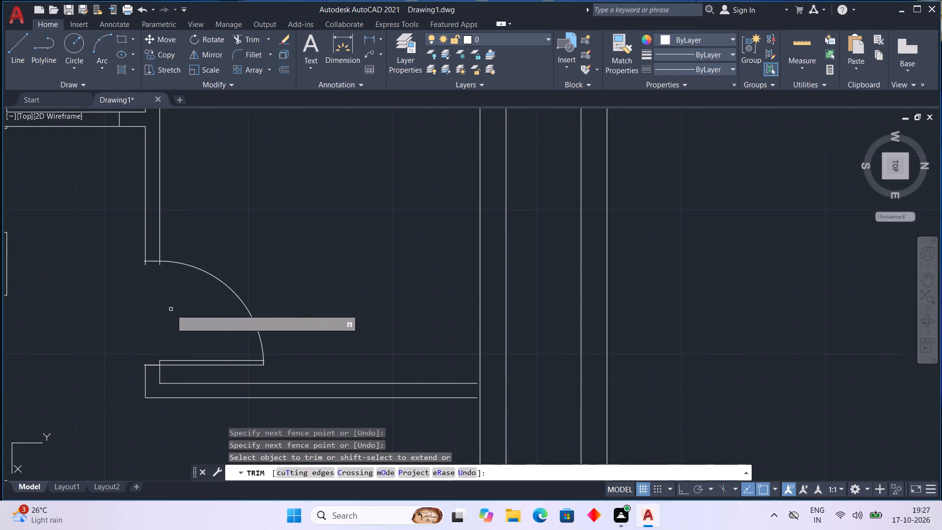
scroll(163, 288, "up", 2)
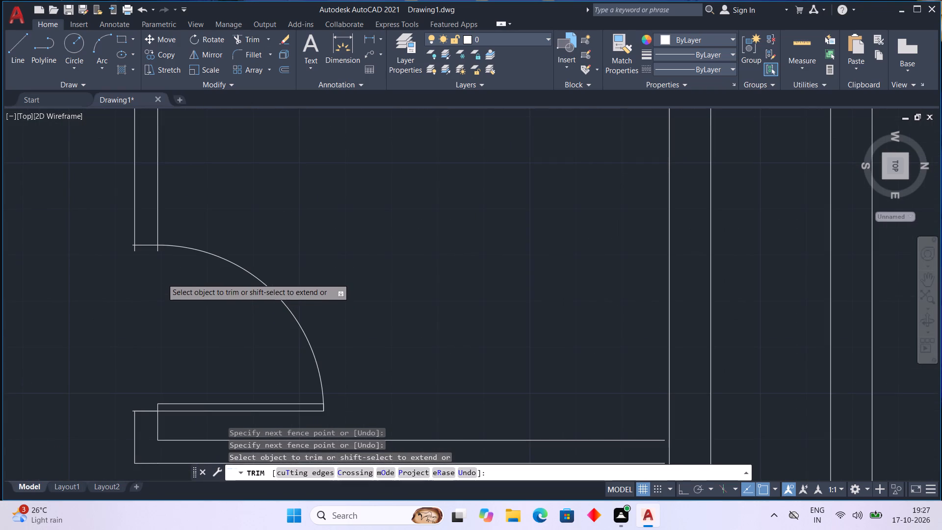
scroll(162, 278, "up", 1)
middle_click_drag(163, 268, 234, 278)
left_click_drag(229, 212, 221, 213)
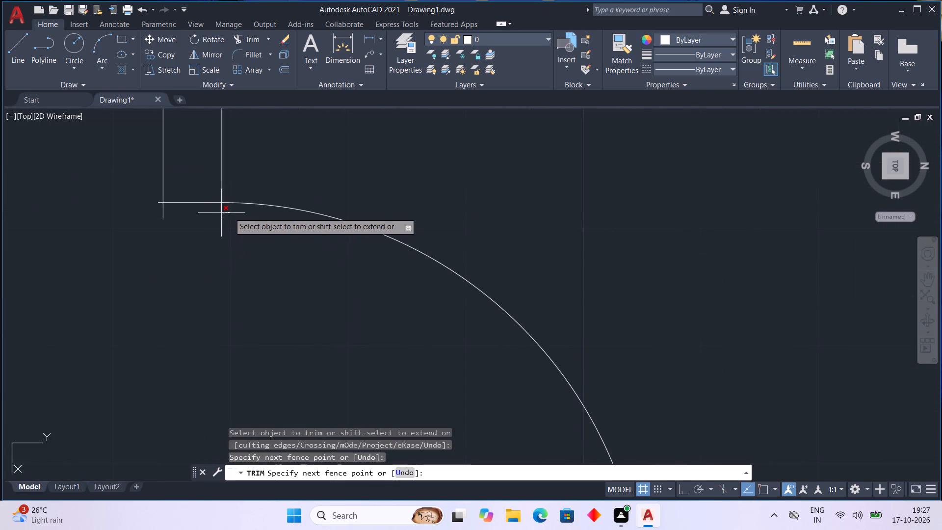
left_click_drag(221, 213, 154, 214)
scroll(158, 222, "down", 2)
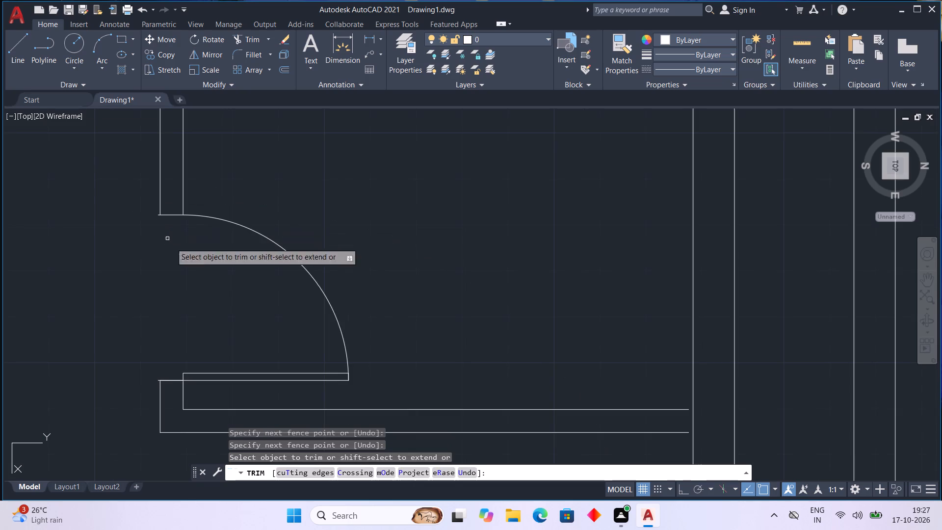
middle_click_drag(200, 304, 161, 274)
key("Escape")
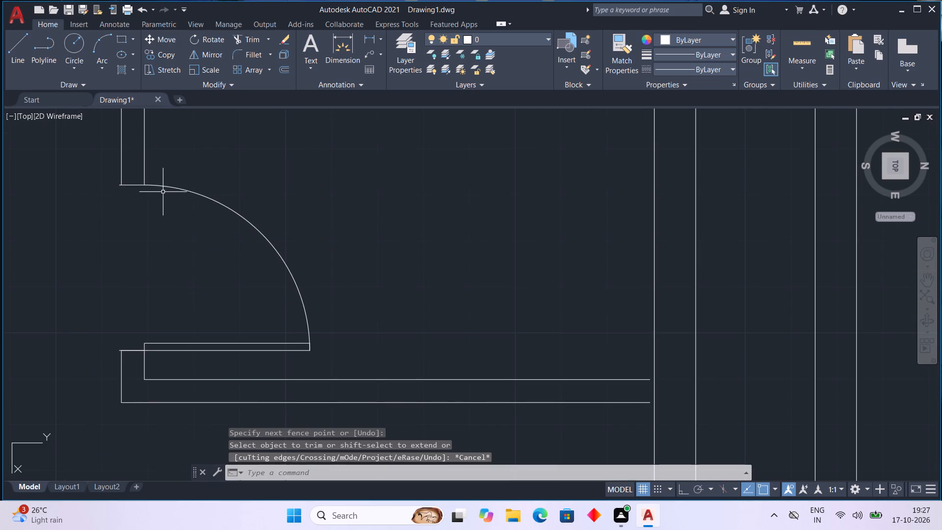
Nudge the flipped door block slightly to the right to align its jamb lines with the wall faces.
left_click(169, 186)
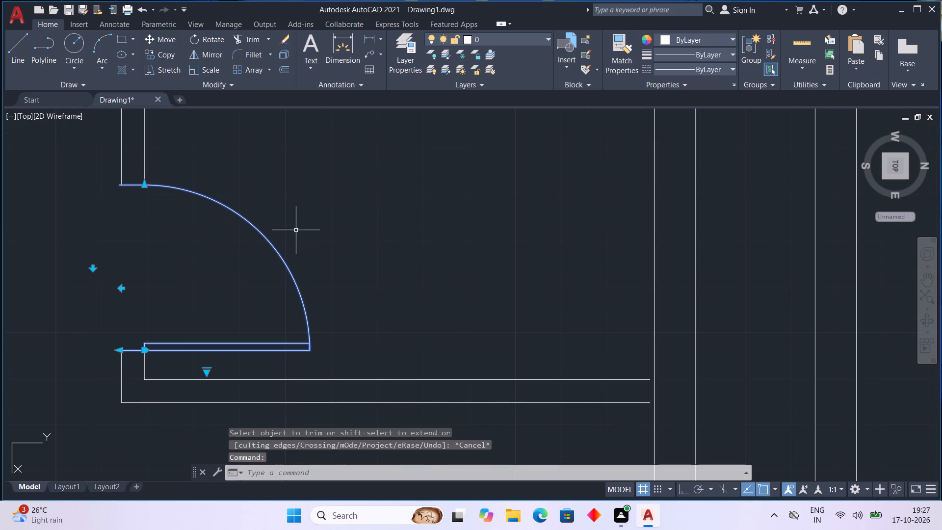
middle_click_drag(295, 228, 332, 306)
key("ctrl+Right")
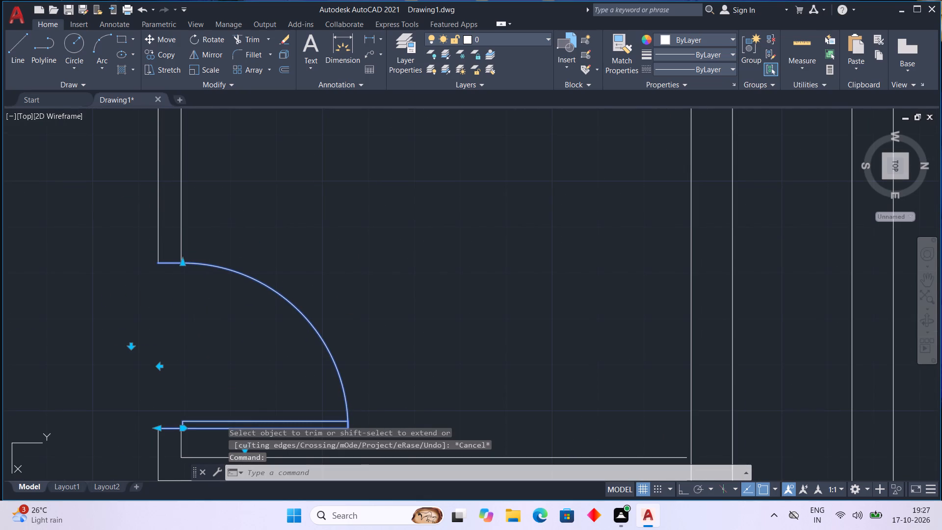
key("Escape")
Examine the whole floor plan, checking the door swings, window positions and remaining wall openings.
scroll(56, 144, "down", 1)
scroll(163, 219, "down", 2)
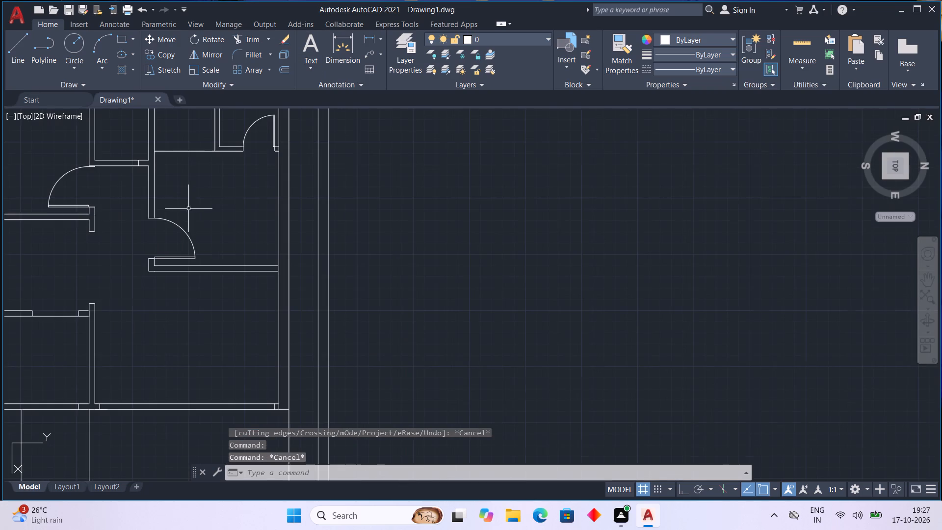
middle_click_drag(194, 205, 216, 237)
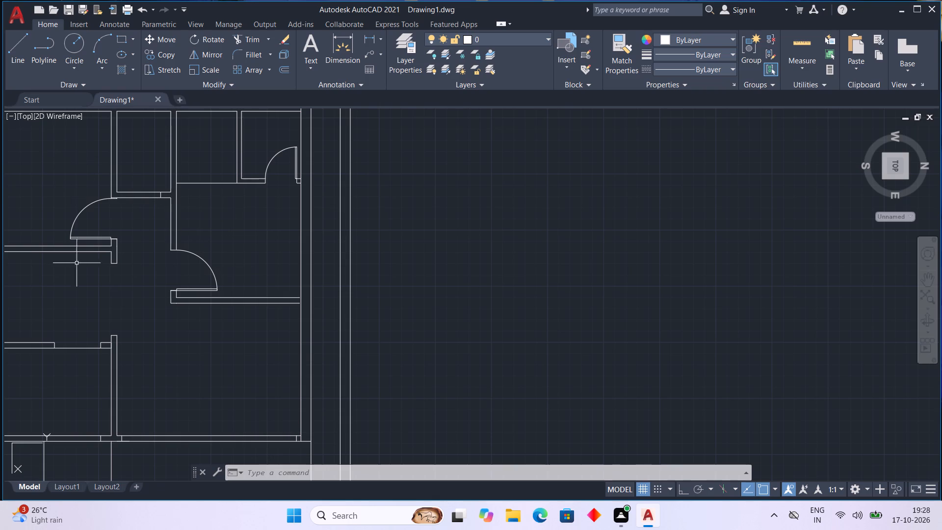
scroll(155, 264, "down", 1)
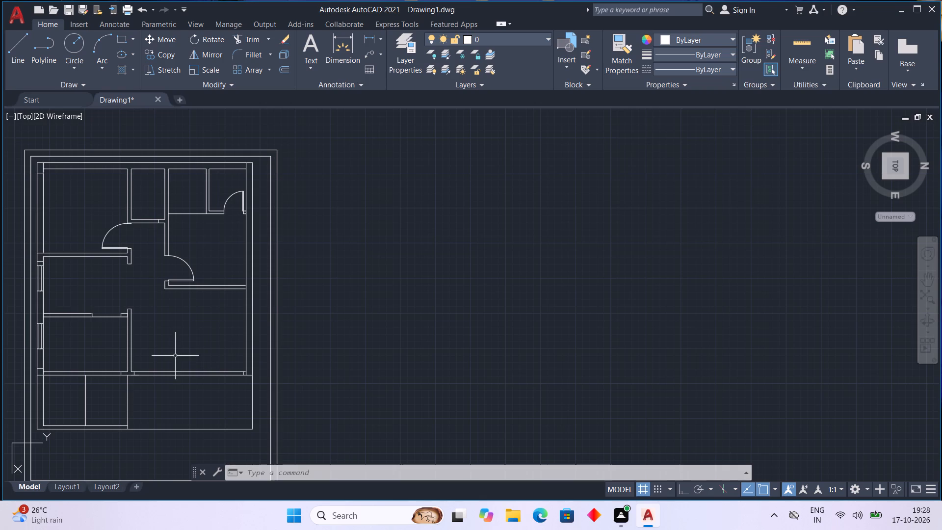
middle_click_drag(175, 356, 234, 333)
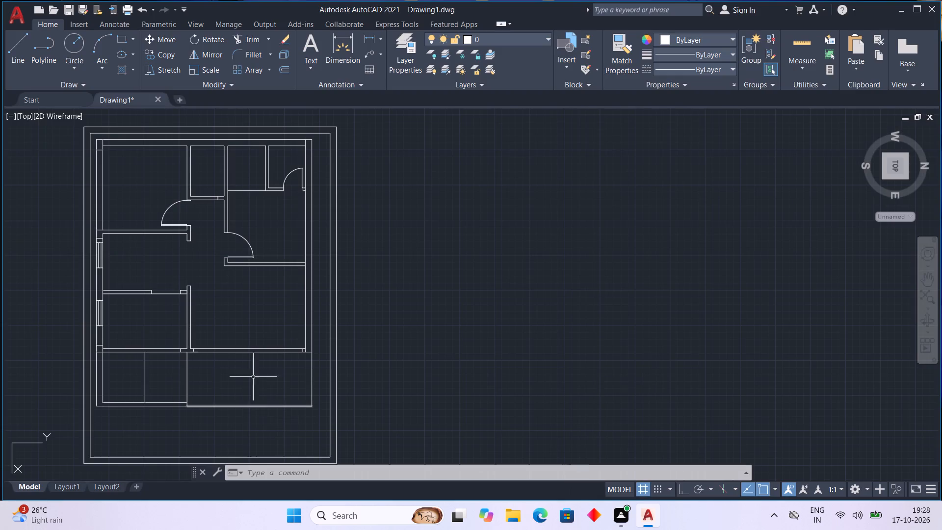
middle_click_drag(272, 412, 389, 406)
scroll(389, 406, "down", 1)
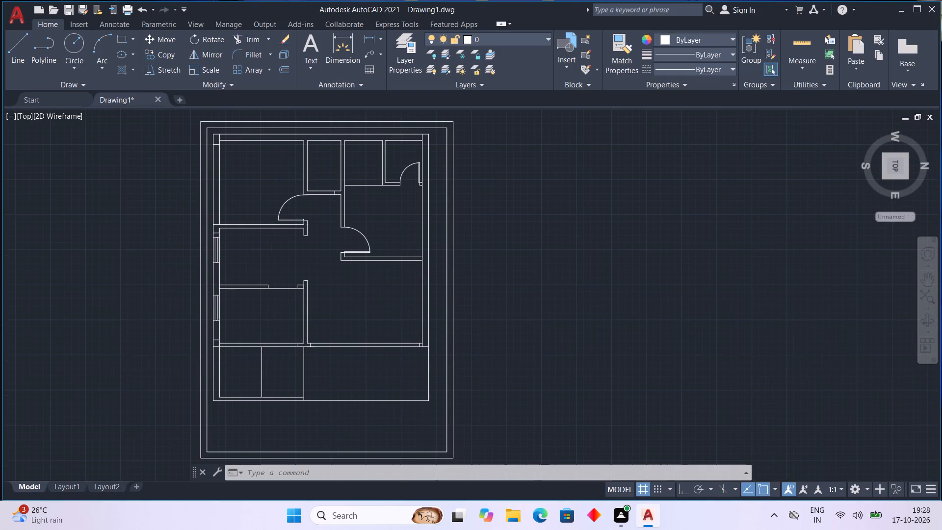
middle_click_drag(389, 406, 414, 370)
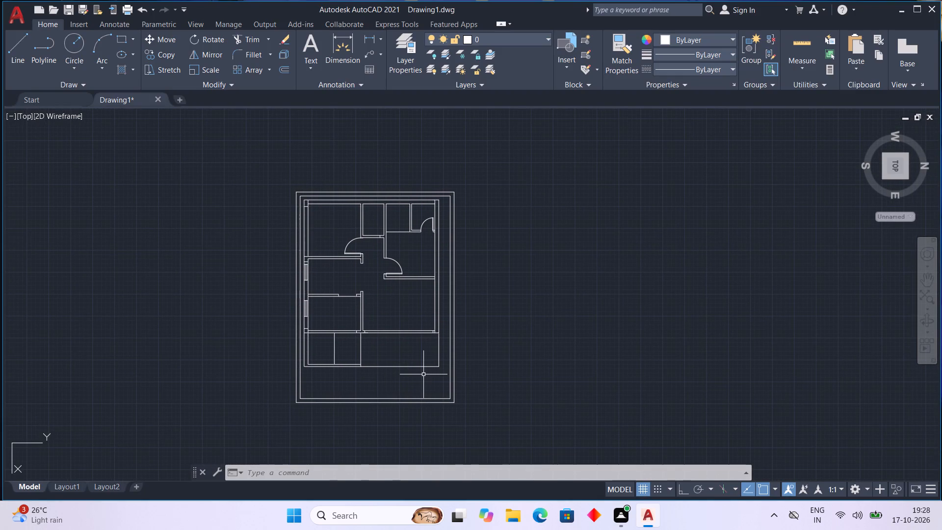
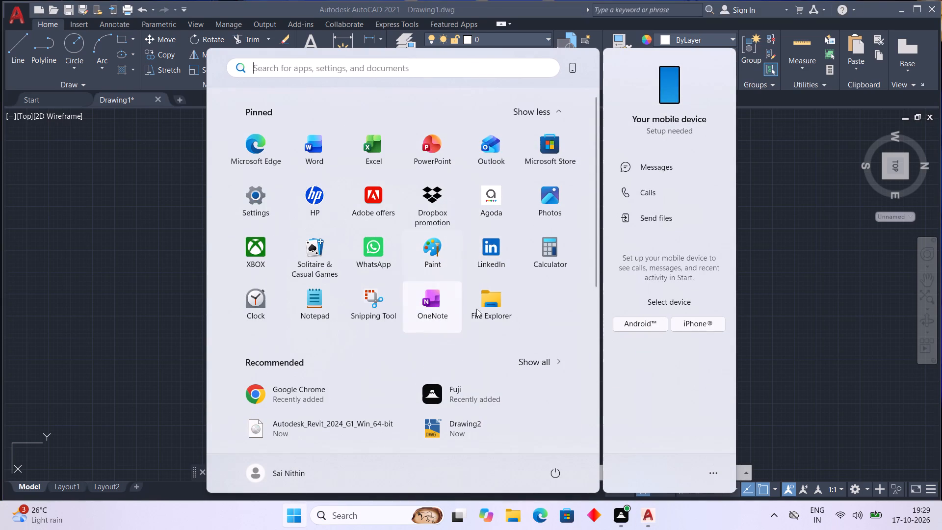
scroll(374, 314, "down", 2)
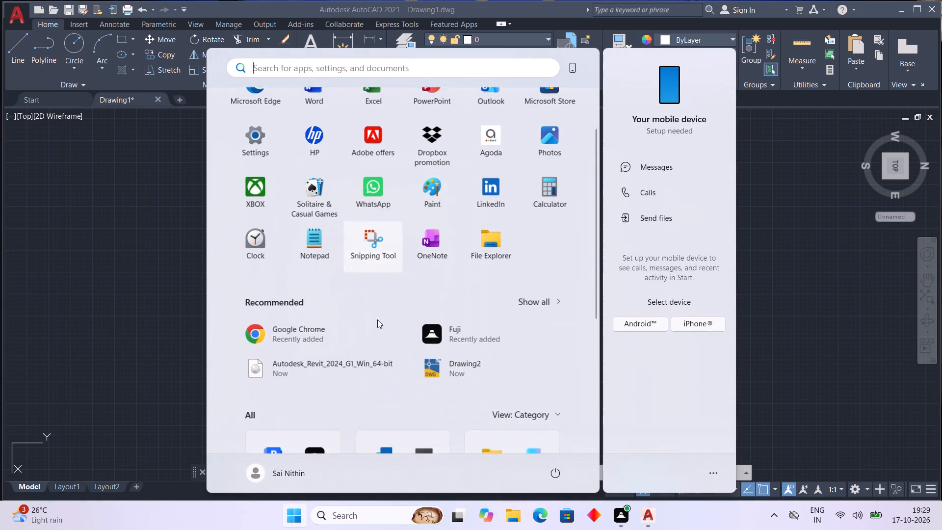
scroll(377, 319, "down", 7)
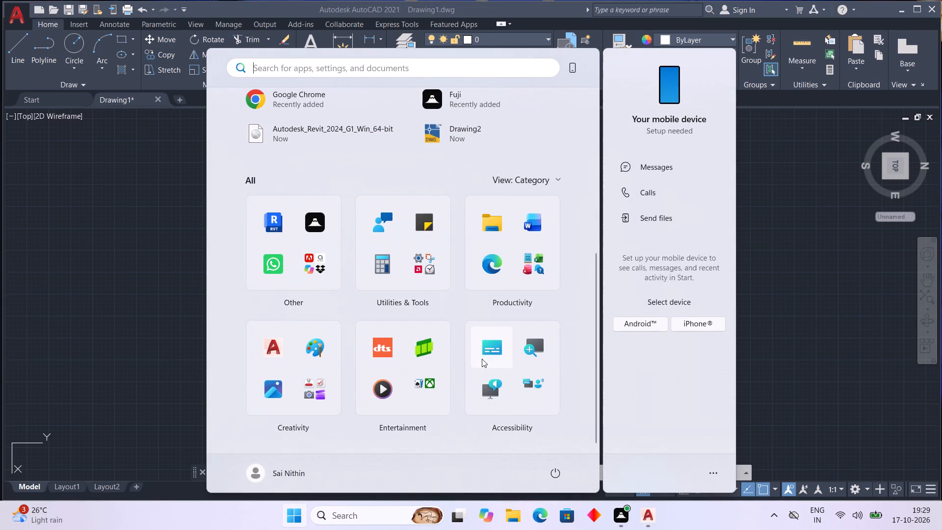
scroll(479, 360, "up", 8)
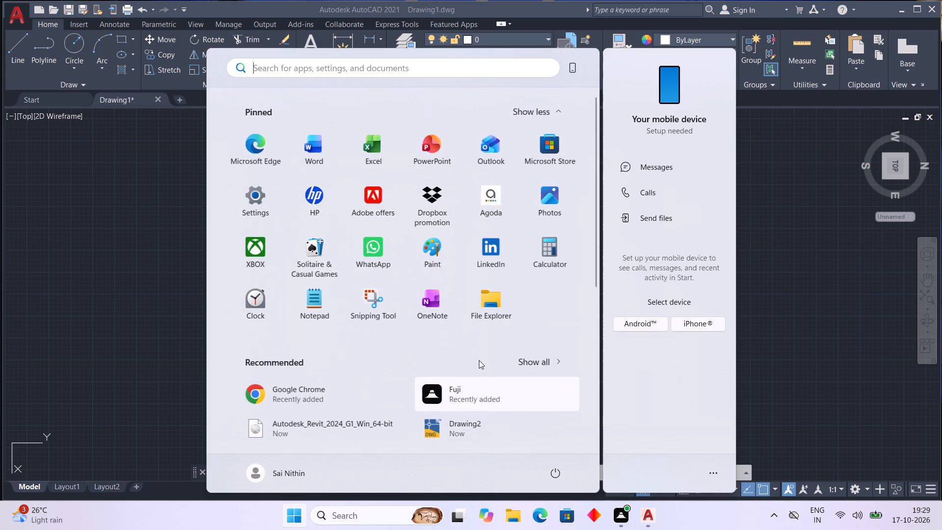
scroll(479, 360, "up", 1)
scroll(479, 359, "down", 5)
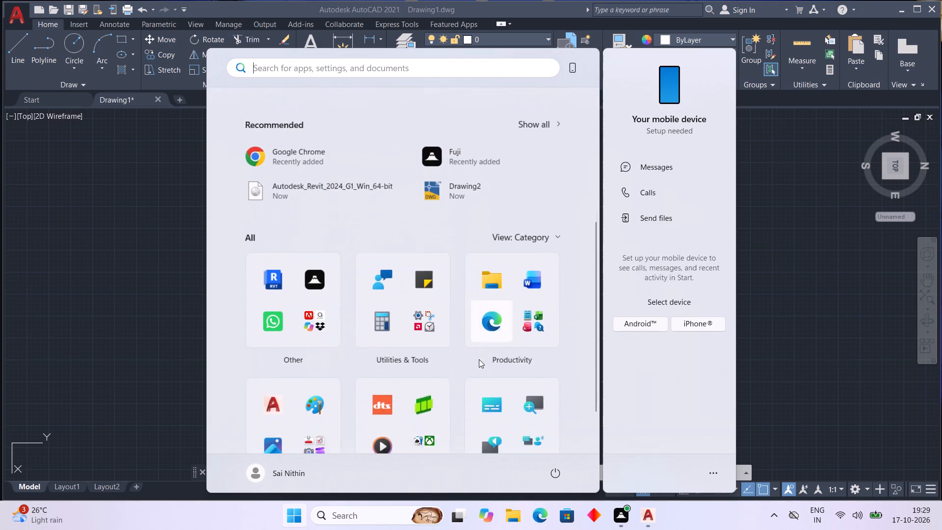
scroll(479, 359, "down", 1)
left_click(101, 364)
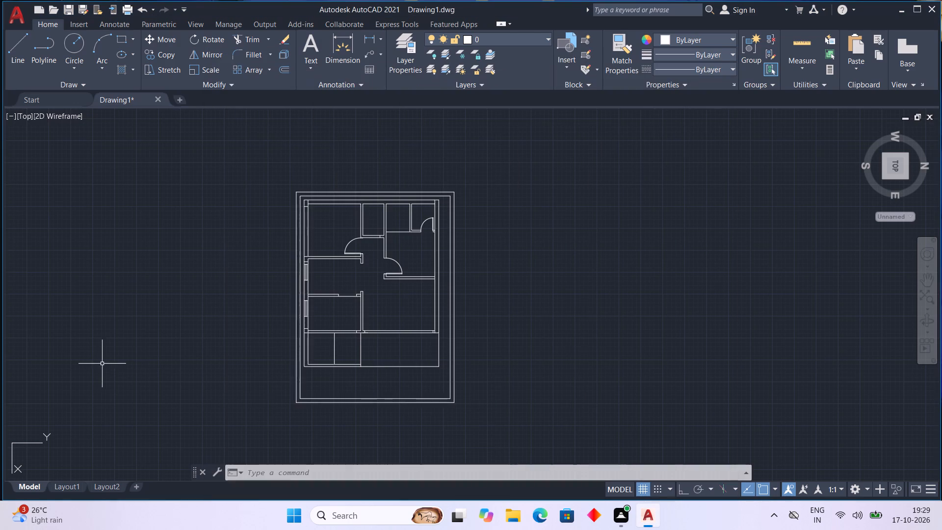
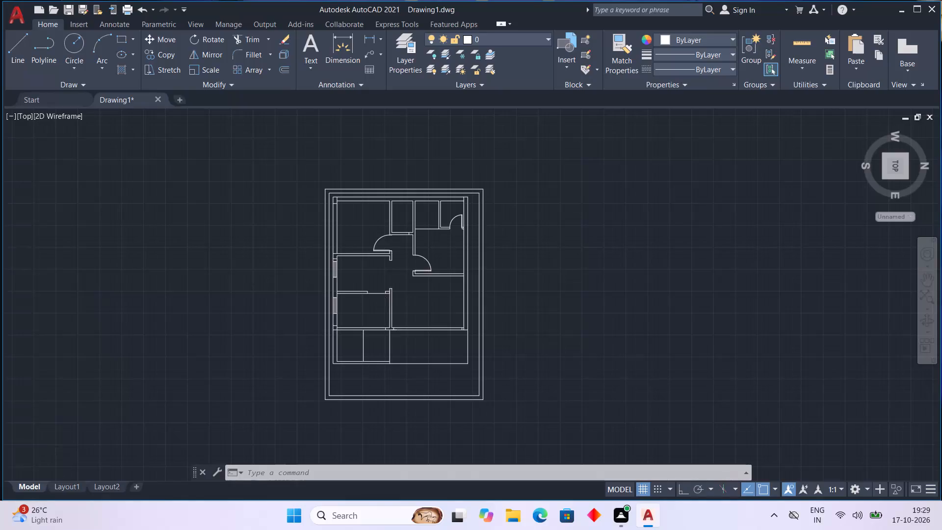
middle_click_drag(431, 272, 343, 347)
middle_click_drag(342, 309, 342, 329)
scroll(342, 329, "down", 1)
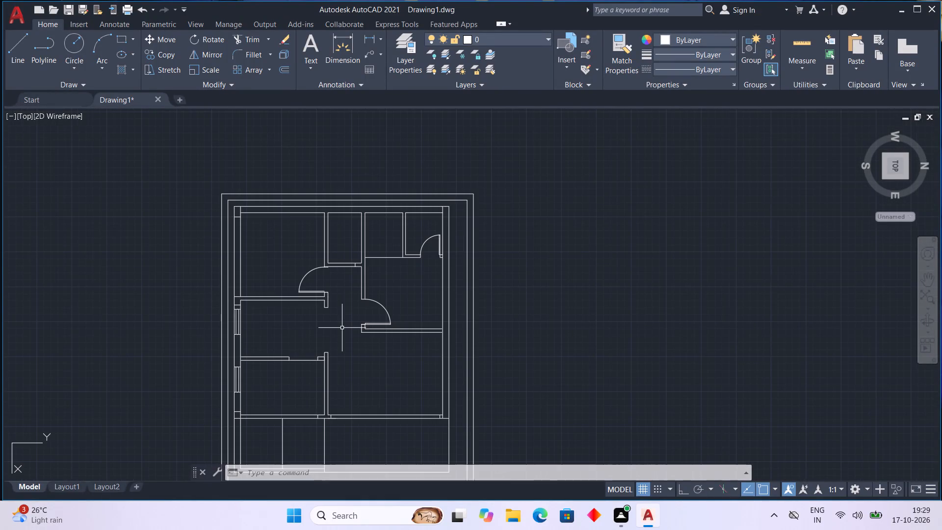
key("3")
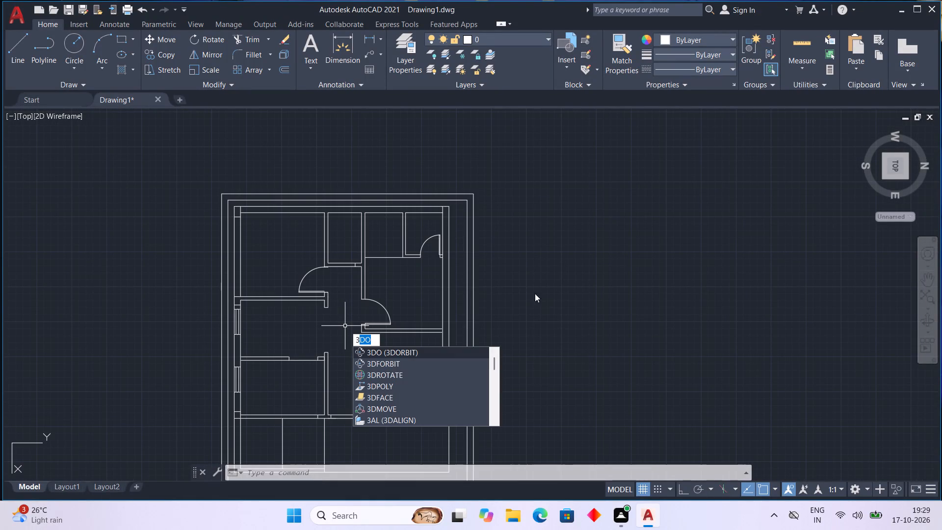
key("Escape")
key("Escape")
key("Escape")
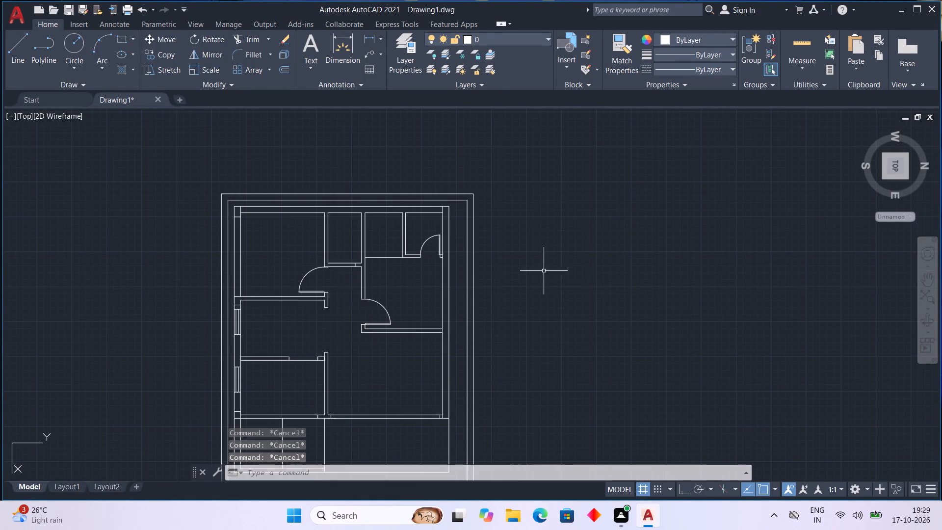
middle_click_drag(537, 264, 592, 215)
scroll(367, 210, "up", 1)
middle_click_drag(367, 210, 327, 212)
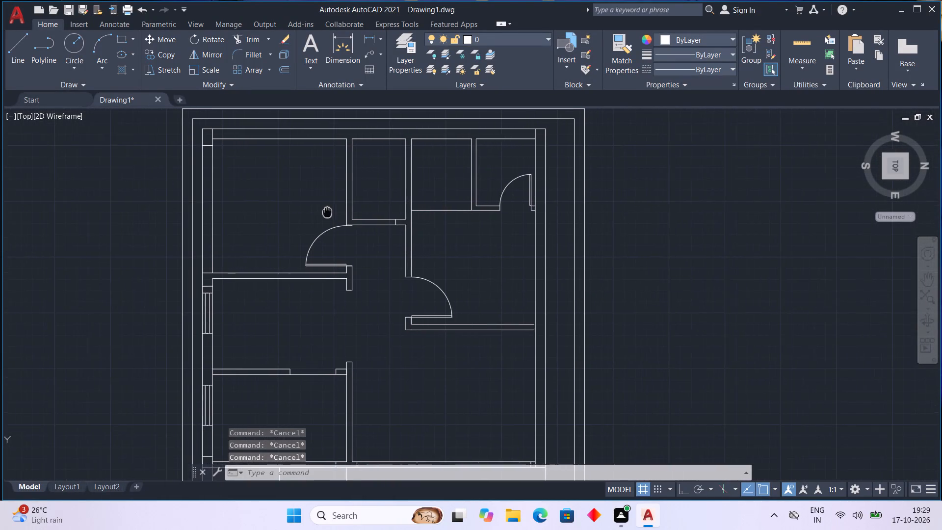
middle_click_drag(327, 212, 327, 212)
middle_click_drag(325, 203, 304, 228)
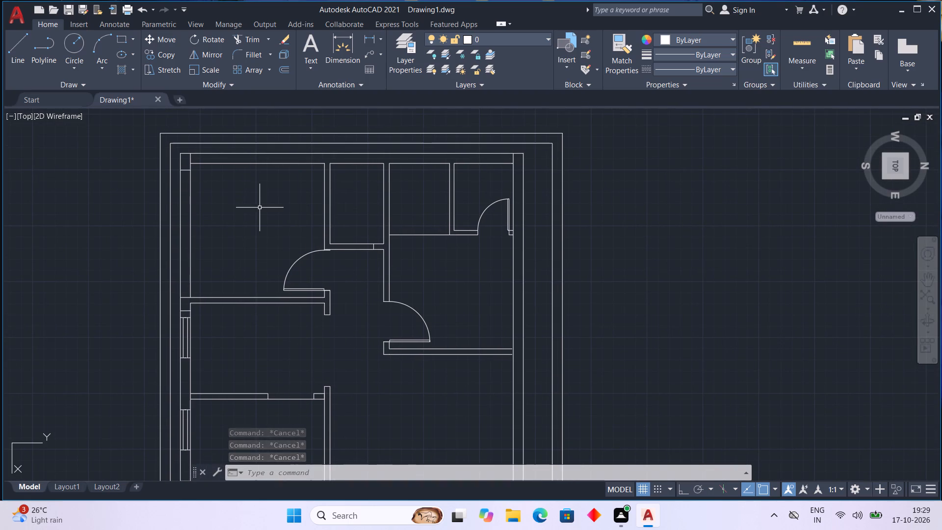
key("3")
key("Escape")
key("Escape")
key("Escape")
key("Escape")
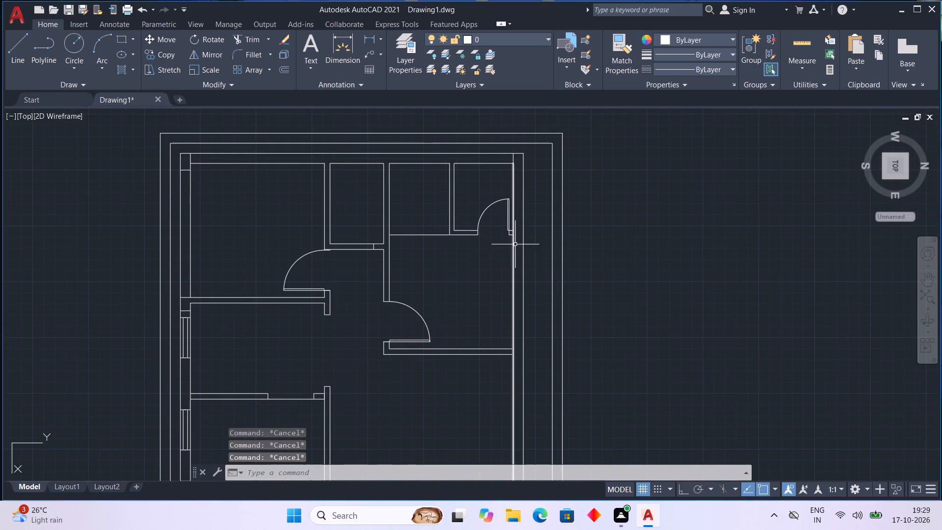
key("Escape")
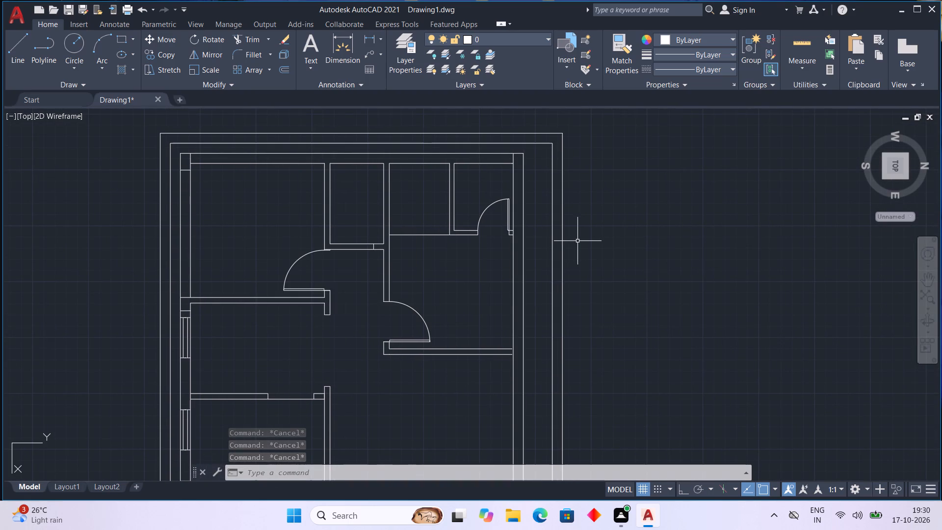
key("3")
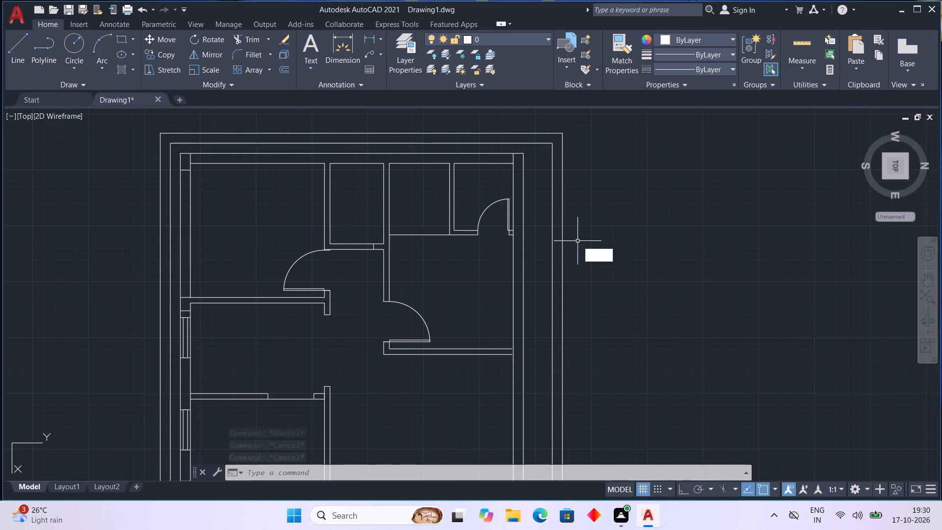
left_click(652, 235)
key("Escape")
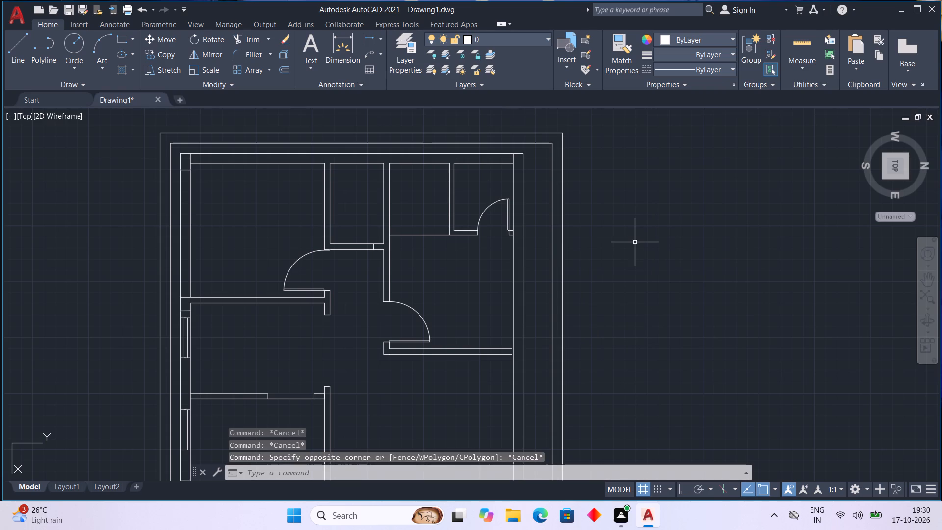
Insert a Window - Imperial block from the architectural tool palette inside the narrow room between the two upper rooms.
key("ctrl+3")
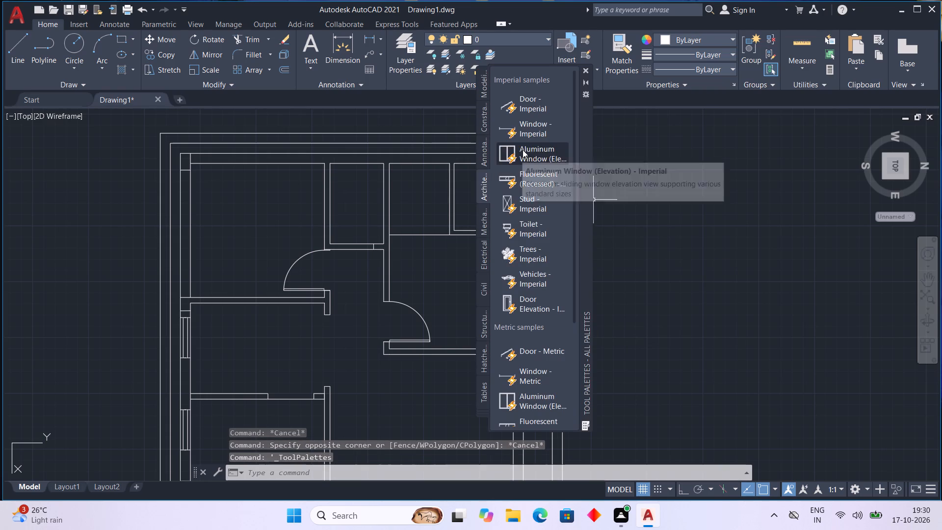
left_click(526, 128)
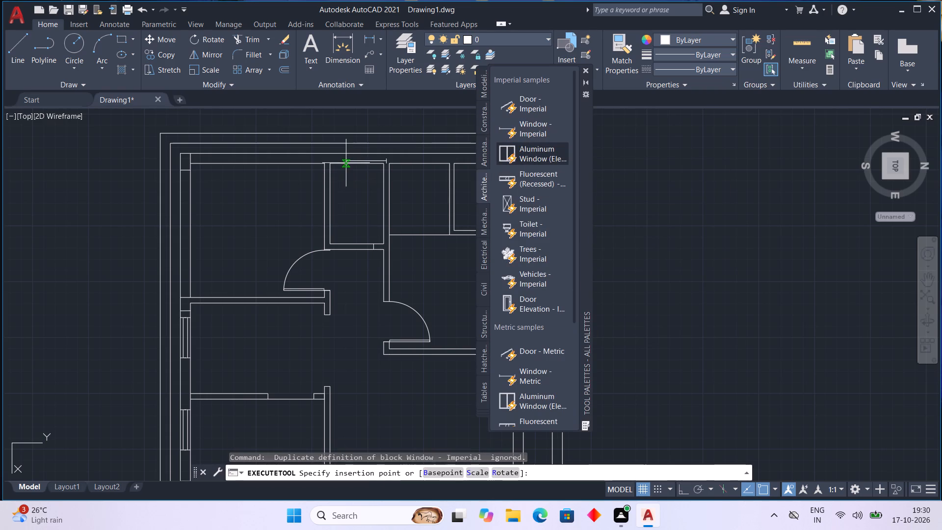
left_click(352, 194)
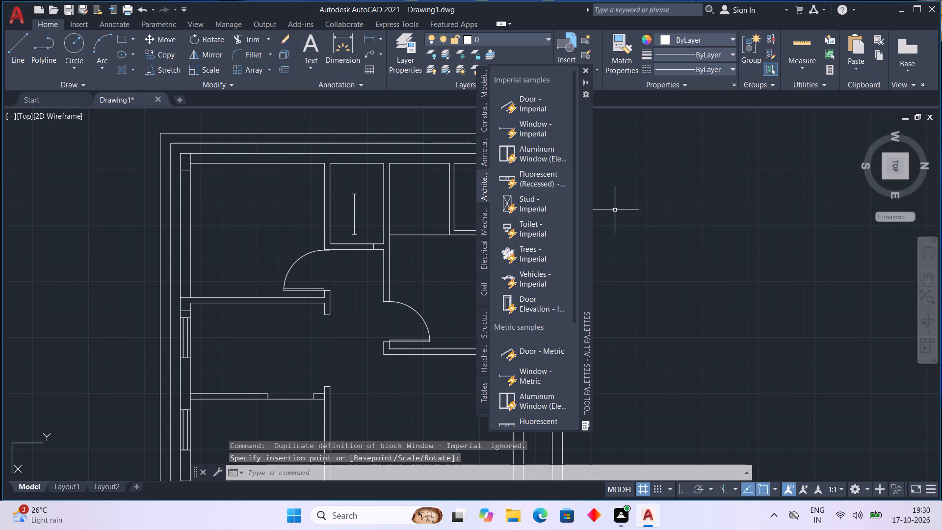
middle_click_drag(617, 185, 560, 210)
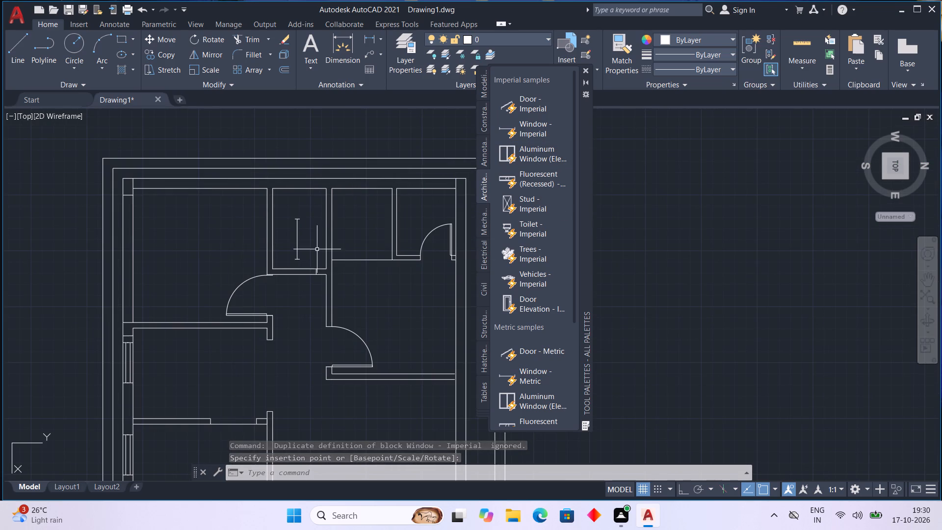
middle_click_drag(317, 249, 208, 249)
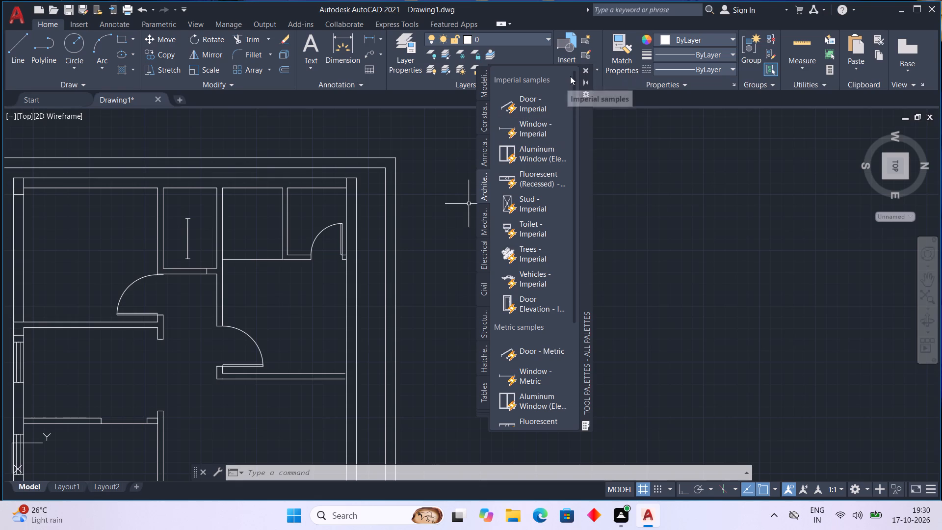
left_click(585, 71)
Set the wall thickness of the new window block in the narrow room to 5".
middle_click_drag(79, 278, 157, 264)
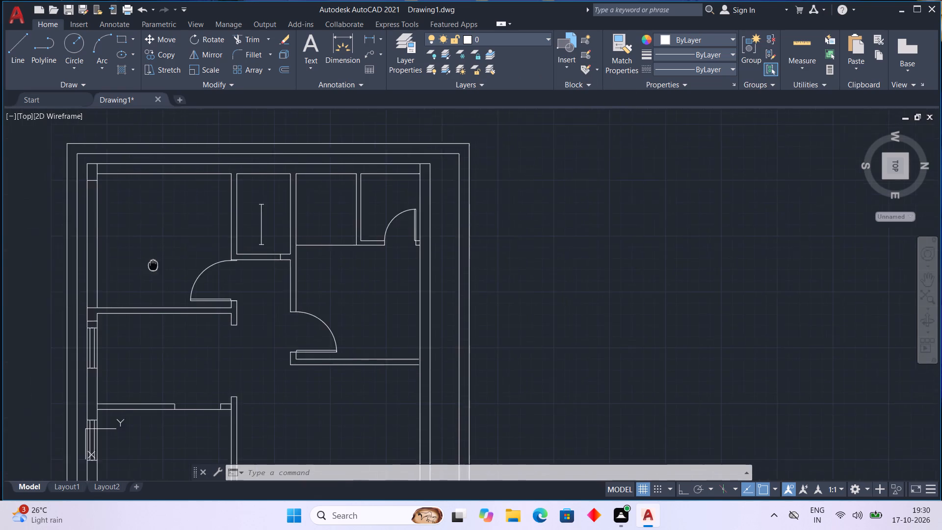
middle_click_drag(157, 264, 159, 263)
scroll(160, 263, "down", 1)
middle_click_drag(233, 248, 272, 249)
scroll(272, 251, "up", 1)
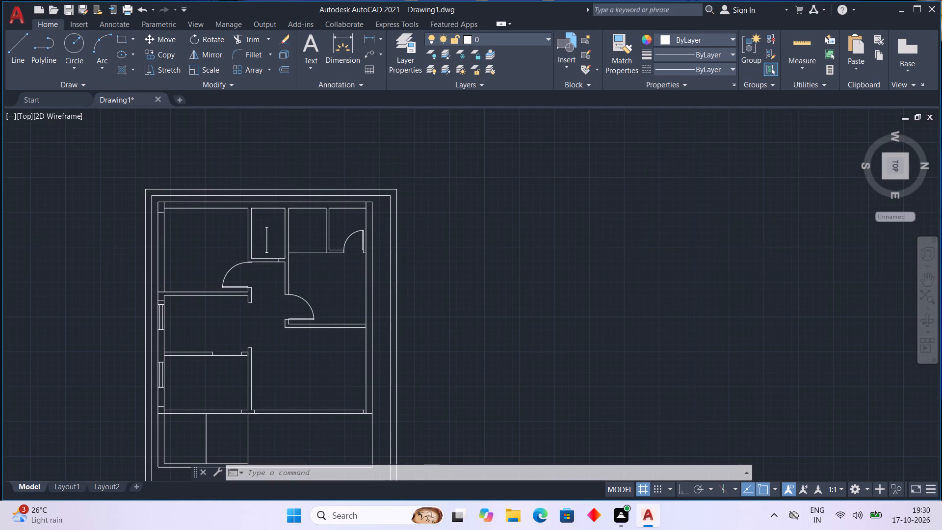
left_click(264, 225)
scroll(264, 225, "up", 3)
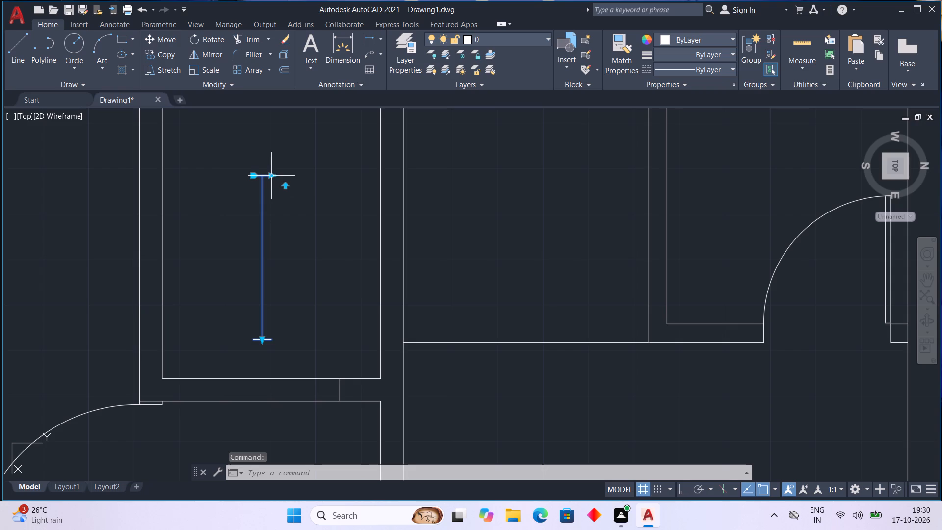
left_click_drag(271, 176, 277, 176)
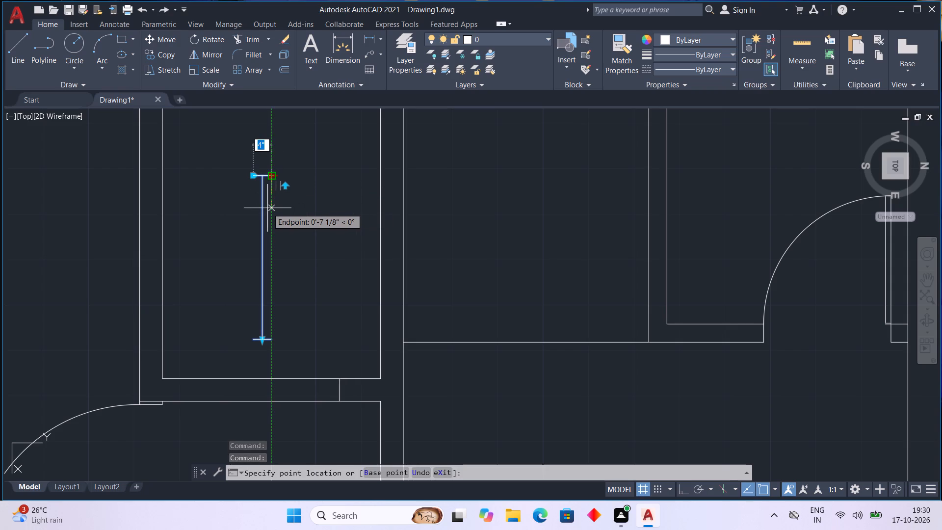
key("5")
key("Return")
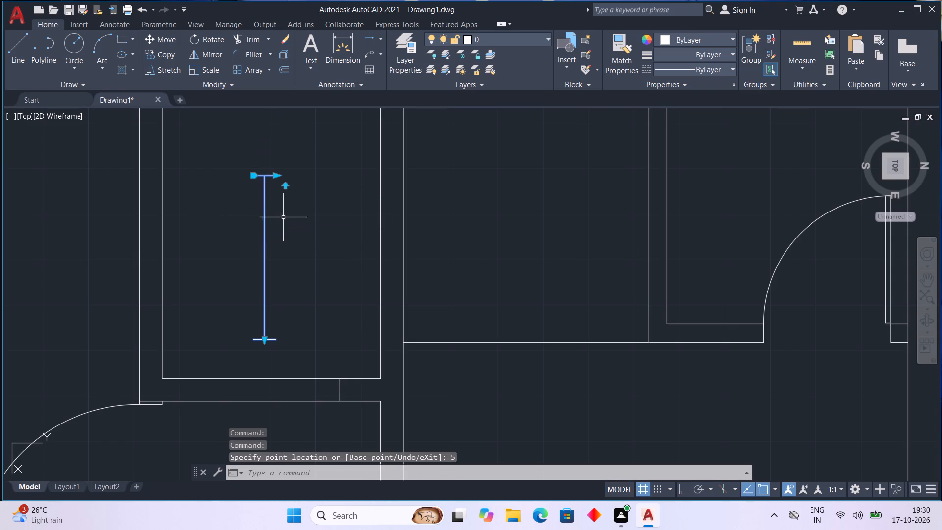
left_click(274, 177)
key("Escape")
Set the length of the window block in the narrow room to 2'.
scroll(270, 208, "down", 1)
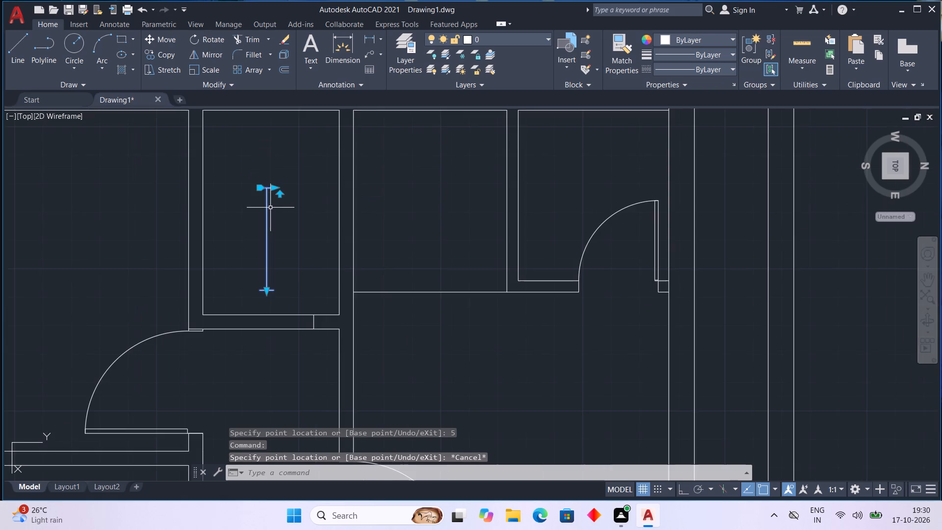
middle_click_drag(270, 208, 226, 225)
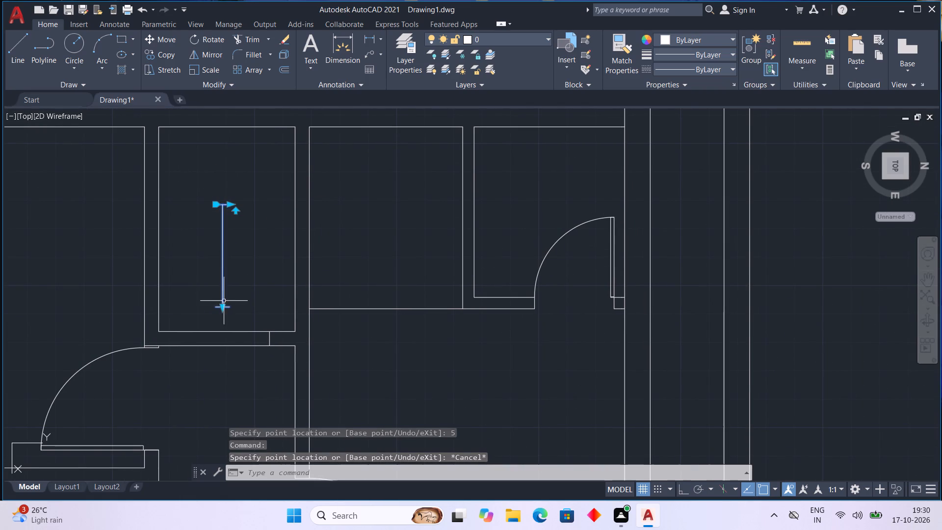
left_click(223, 306)
left_click_drag(223, 306, 225, 280)
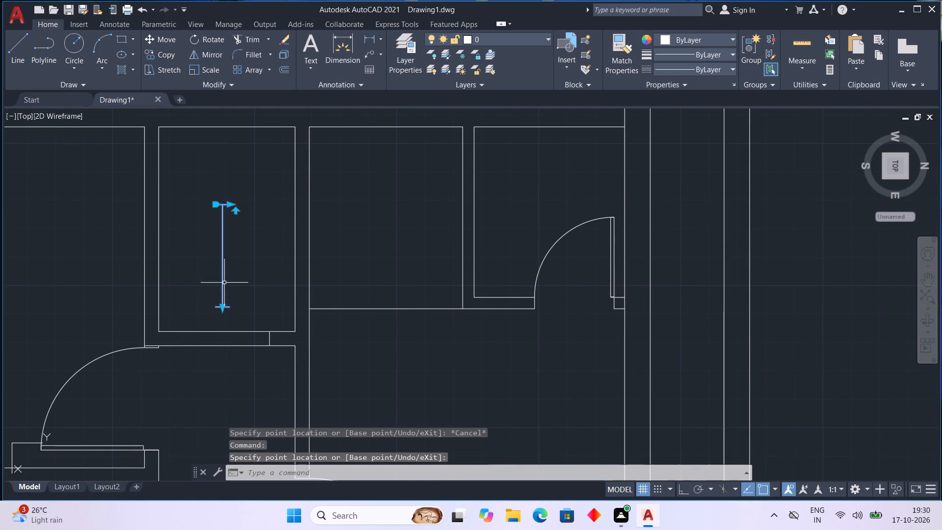
left_click_drag(225, 280, 226, 277)
left_click(224, 307)
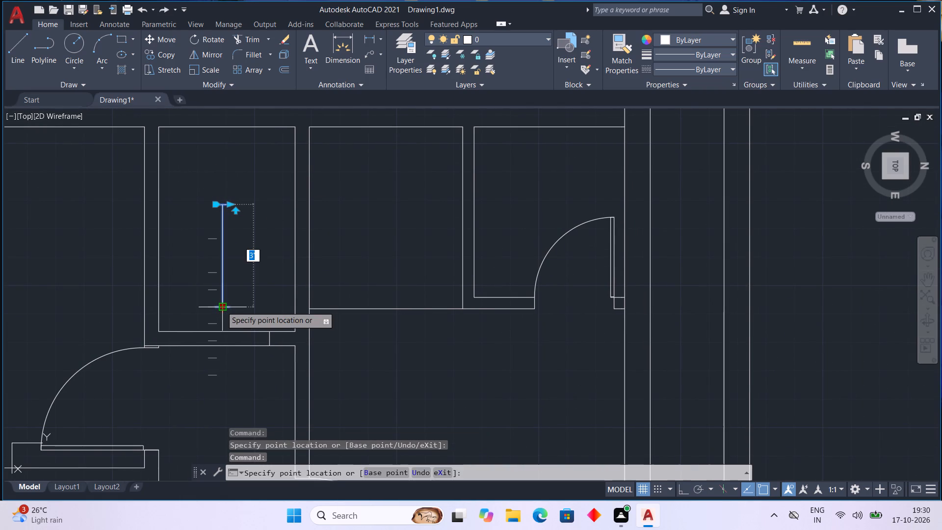
type("2'")
key("Return")
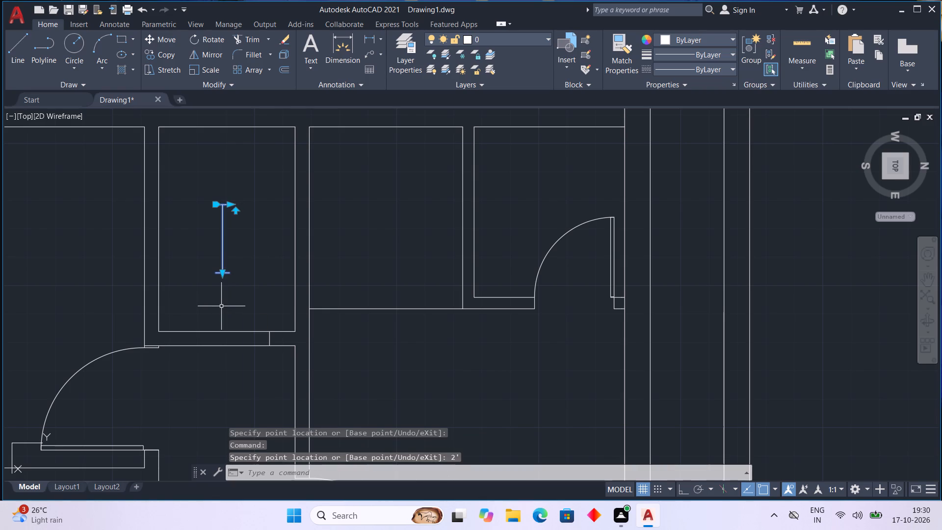
key("Escape")
Rotate the 2' window block by 270 degrees about its upper end so it lies horizontally.
middle_click_drag(241, 258, 241, 281)
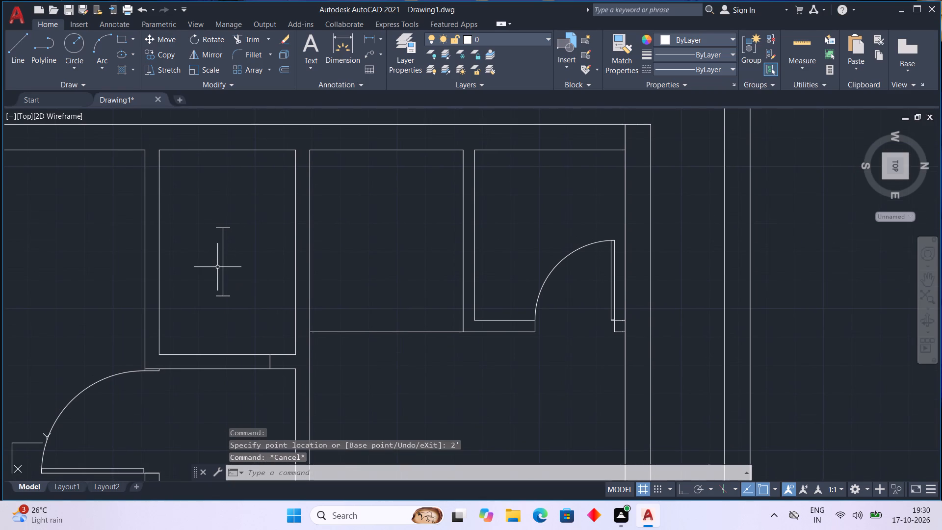
left_click(221, 264)
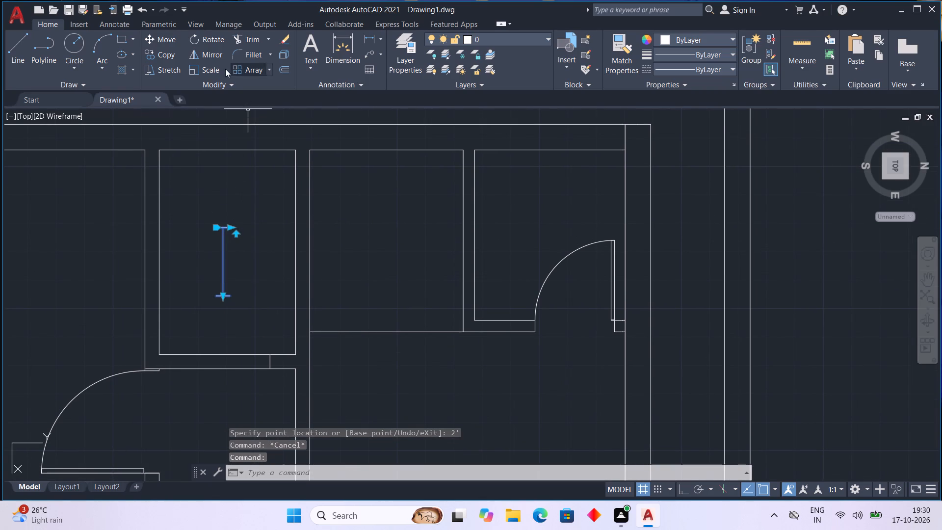
left_click(190, 35)
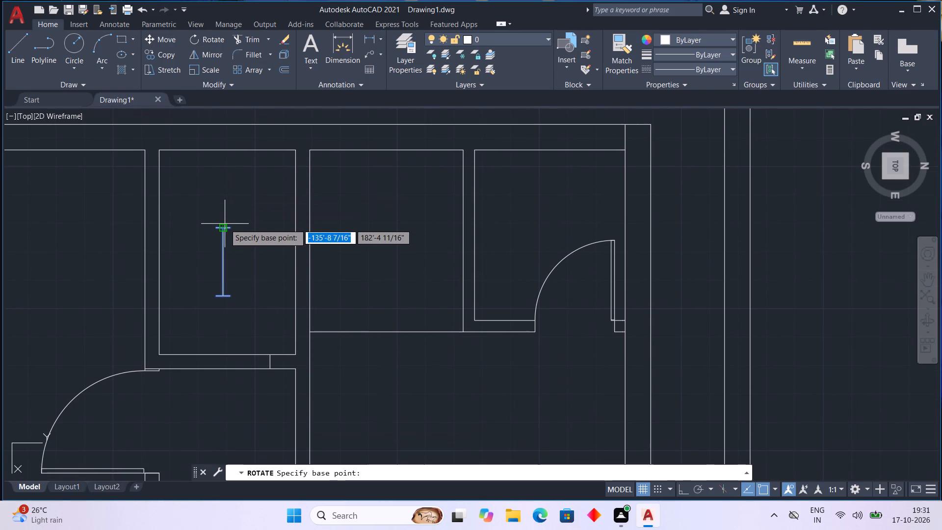
left_click(225, 224)
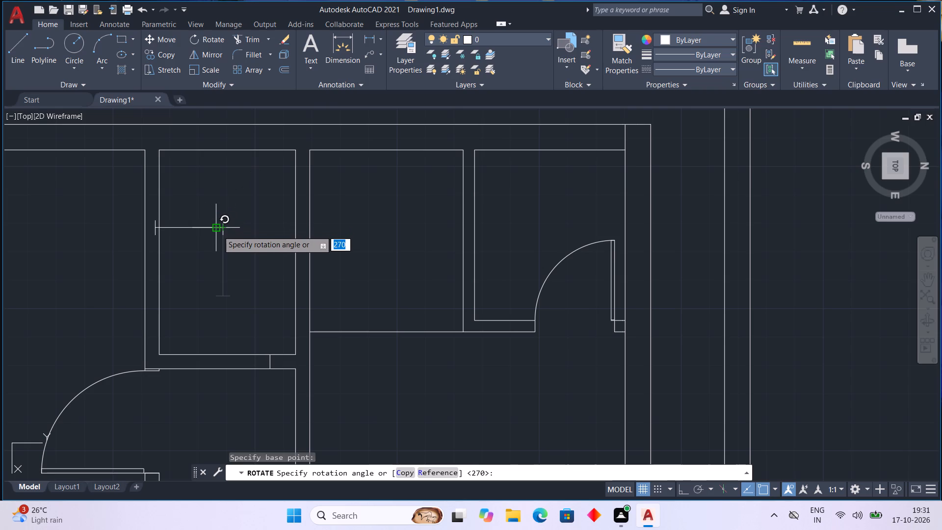
left_click(218, 231)
key("Escape")
Move the rotated window block up into the outer wall above the narrow room.
left_click(222, 229)
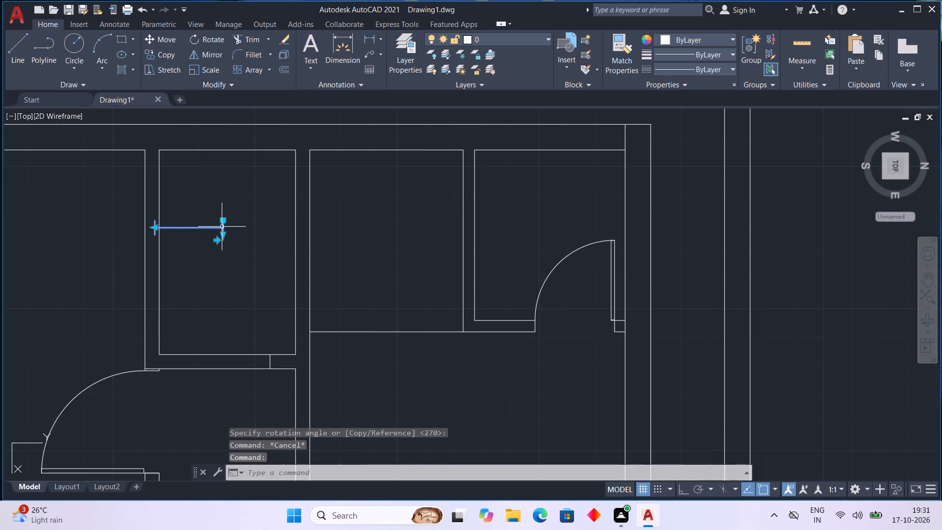
left_click(149, 41)
left_click(223, 228)
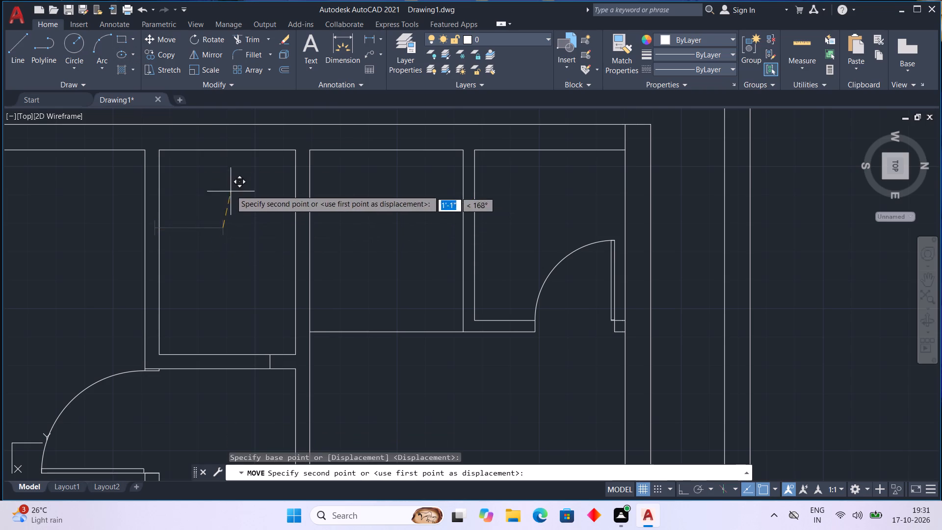
left_click(231, 138)
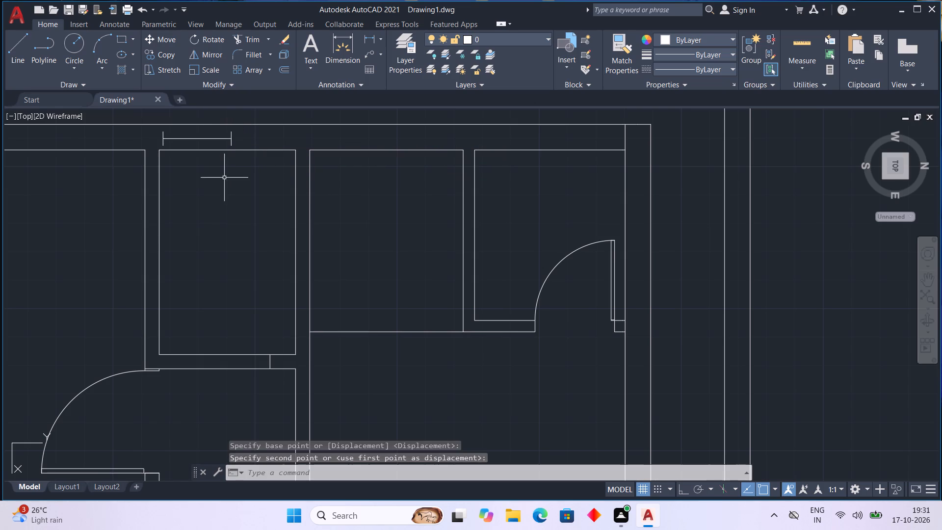
Move the horizontal window block about 2 1/4" to the right along the outer wall above the narrow room.
middle_click_drag(224, 178, 254, 242)
scroll(248, 237, "up", 1)
middle_click_drag(247, 237, 243, 263)
scroll(238, 253, "up", 1)
scroll(246, 249, "down", 1)
scroll(256, 234, "up", 1)
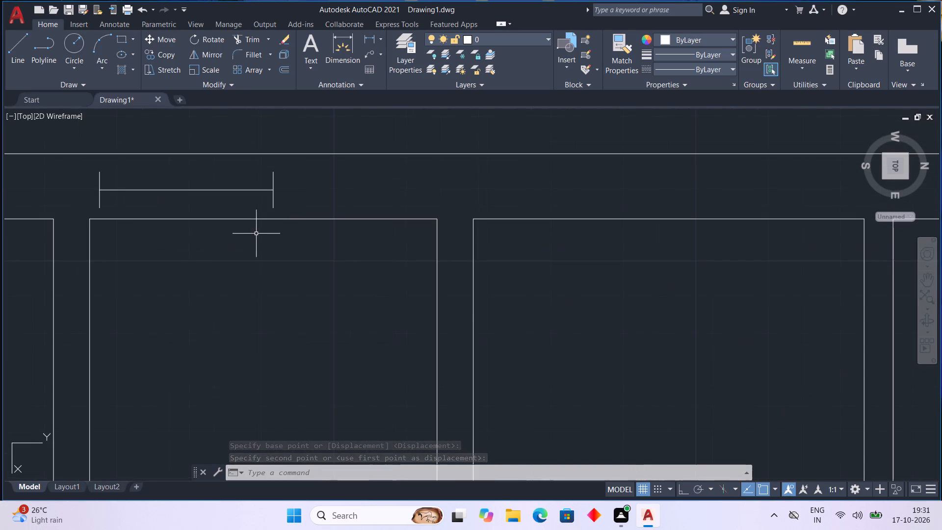
left_click(272, 190)
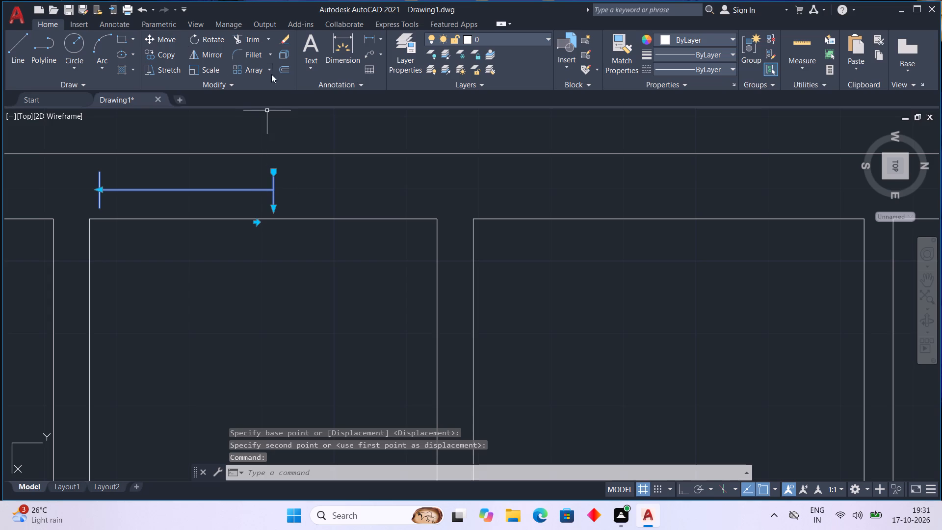
left_click(152, 38)
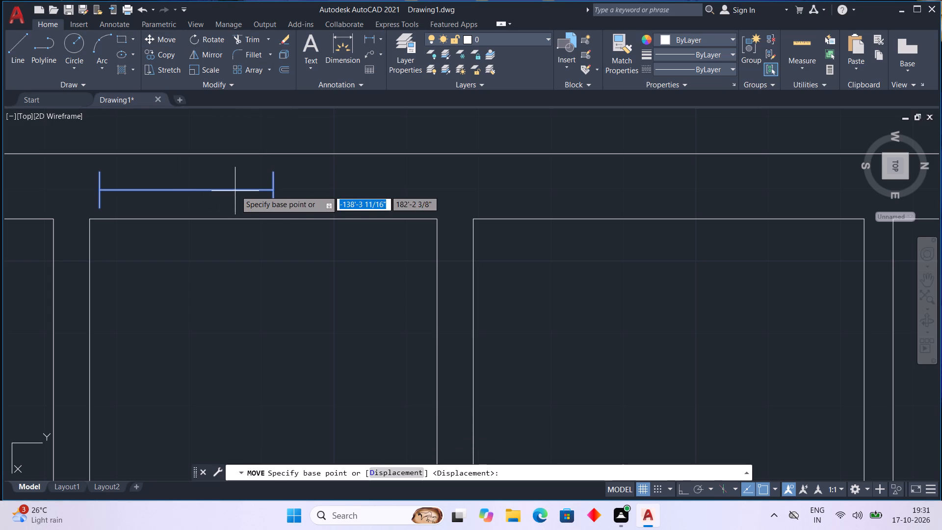
left_click(271, 189)
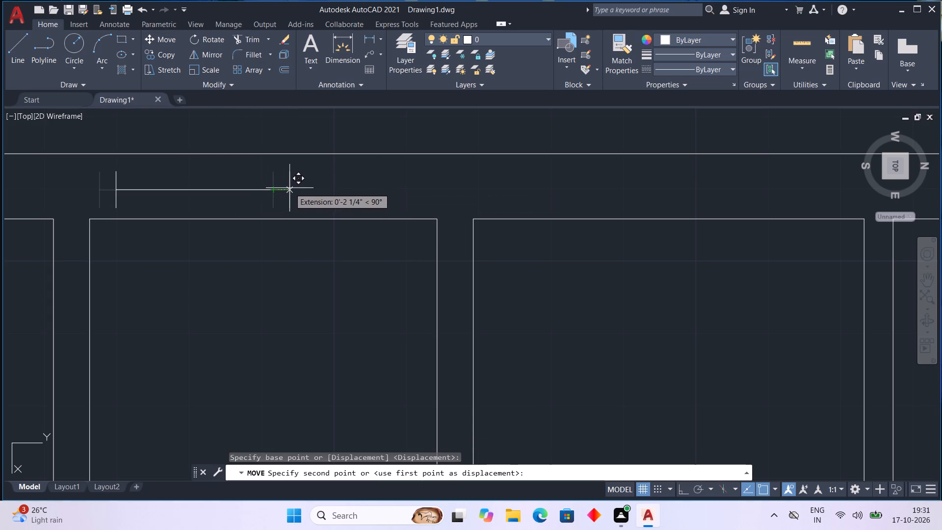
left_click(289, 188)
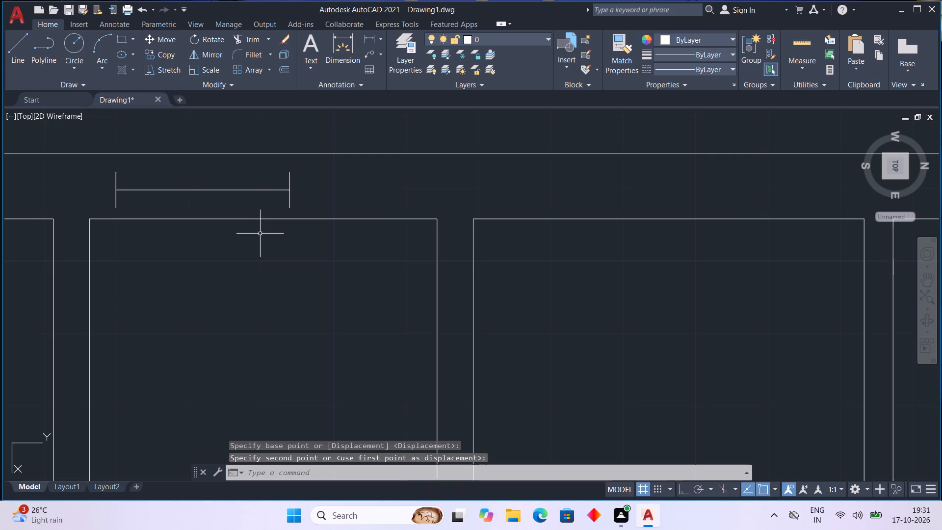
Nudge the window block down until its end lines meet the inner line of the outer wall above the narrow room.
middle_click_drag(258, 235, 259, 244)
scroll(258, 244, "up", 1)
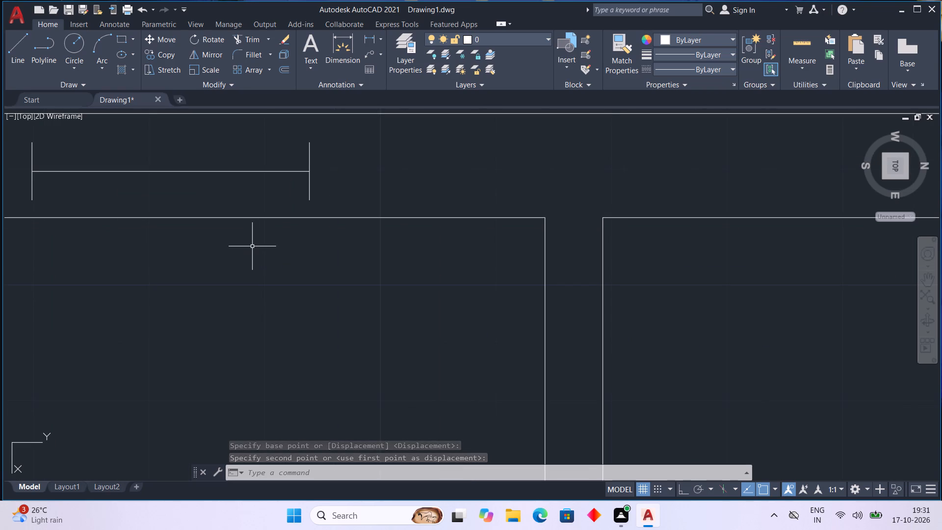
middle_click_drag(253, 247, 246, 274)
scroll(247, 273, "down", 2)
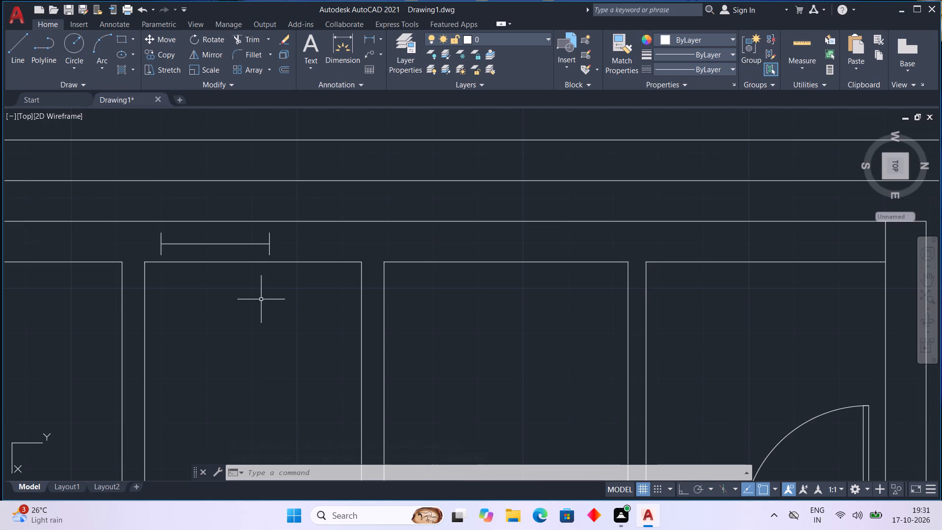
scroll(261, 296, "up", 1)
left_click(275, 212)
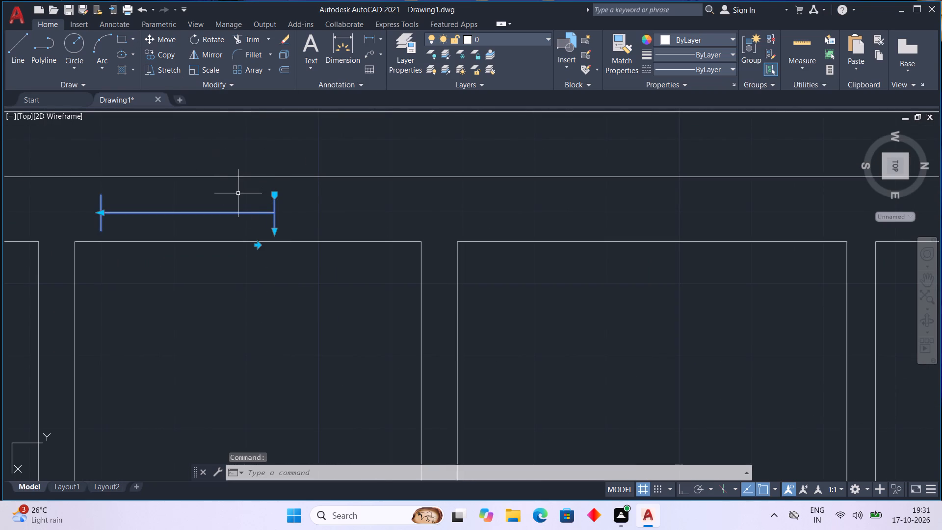
key("ctrl+Down")
key("ctrl+Down")
key("ctrl+Down")
key("ctrl+Down")
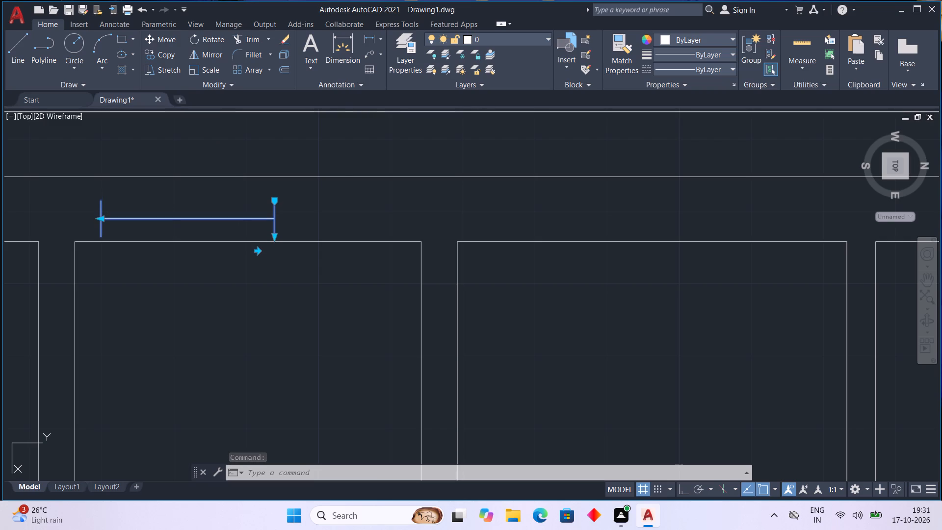
key("ctrl+Down")
key("ctrl+Down")
key("ctrl+Down")
key("ctrl+Down")
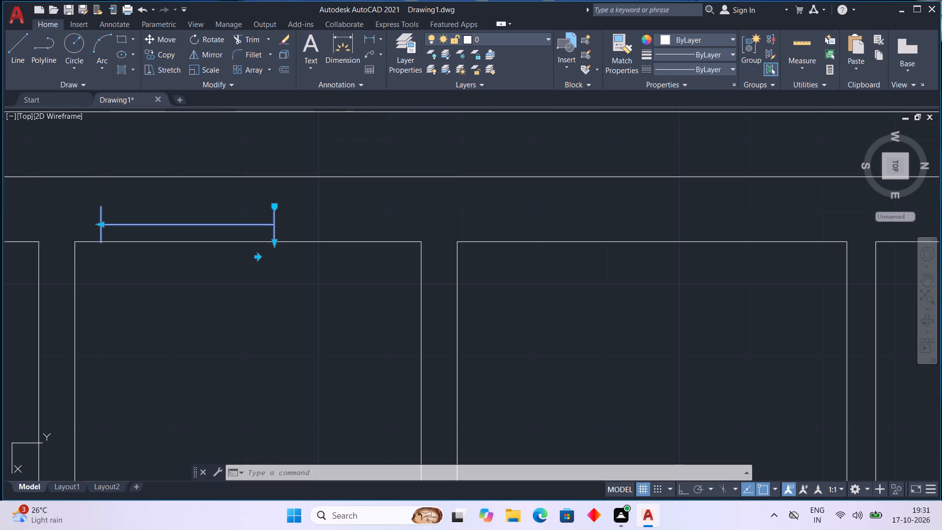
key("ctrl+Up")
key("Escape")
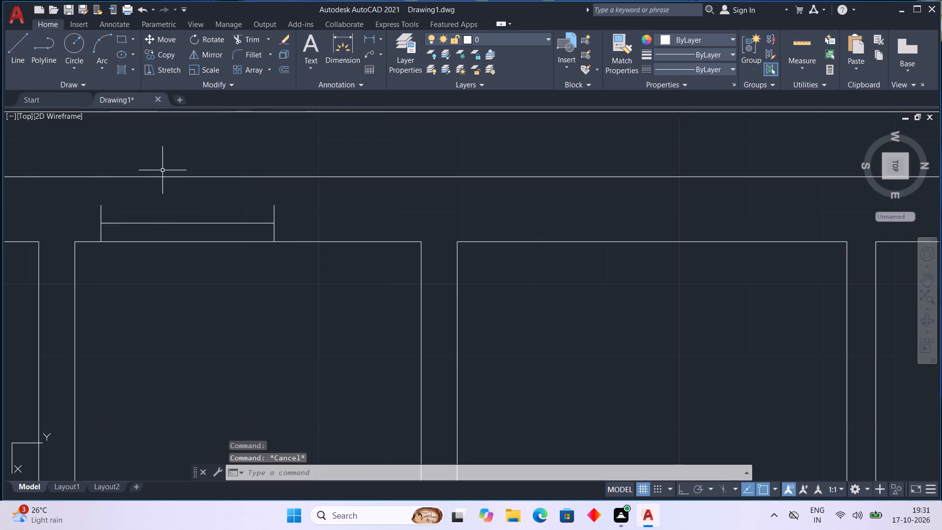
Copy the window block about 3 15/16" straight up from its left end so the copy reaches the wall's outer line.
left_click(171, 222)
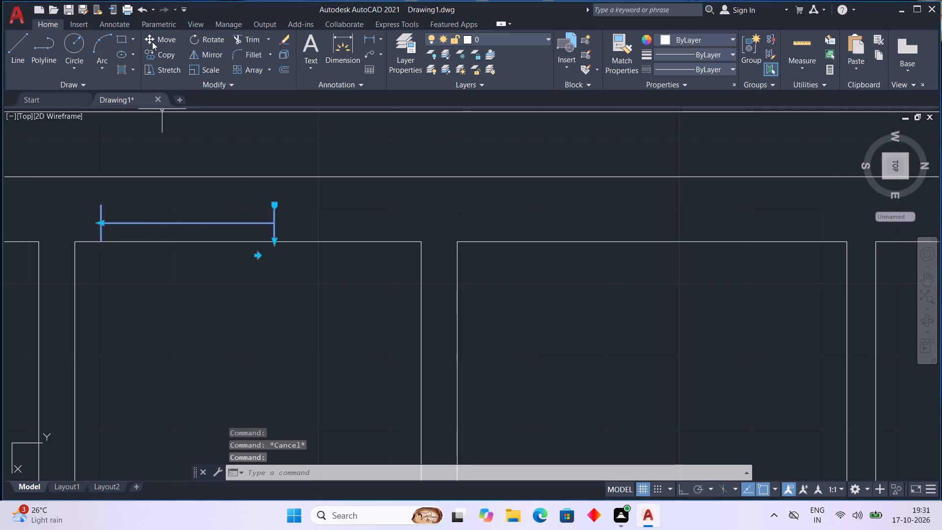
left_click(147, 54)
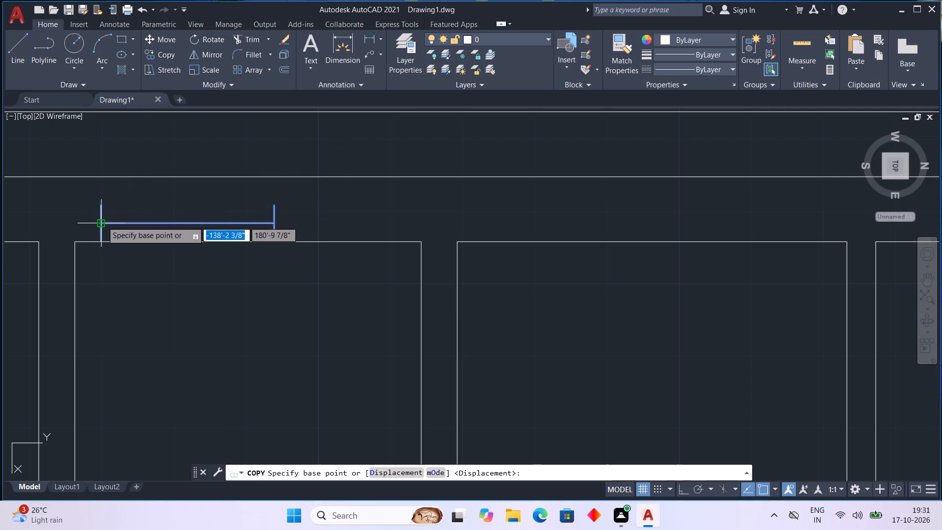
left_click(102, 221)
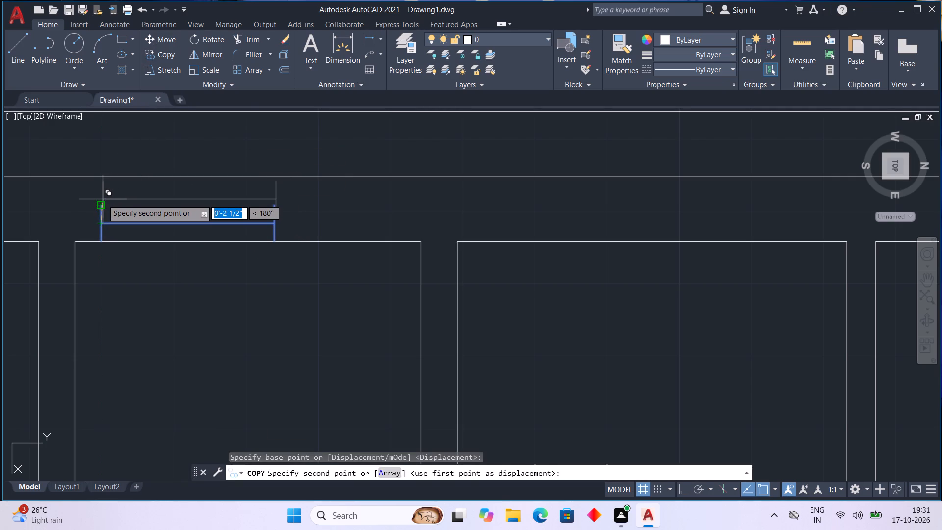
scroll(103, 199, "up", 3)
middle_click_drag(102, 192, 108, 227)
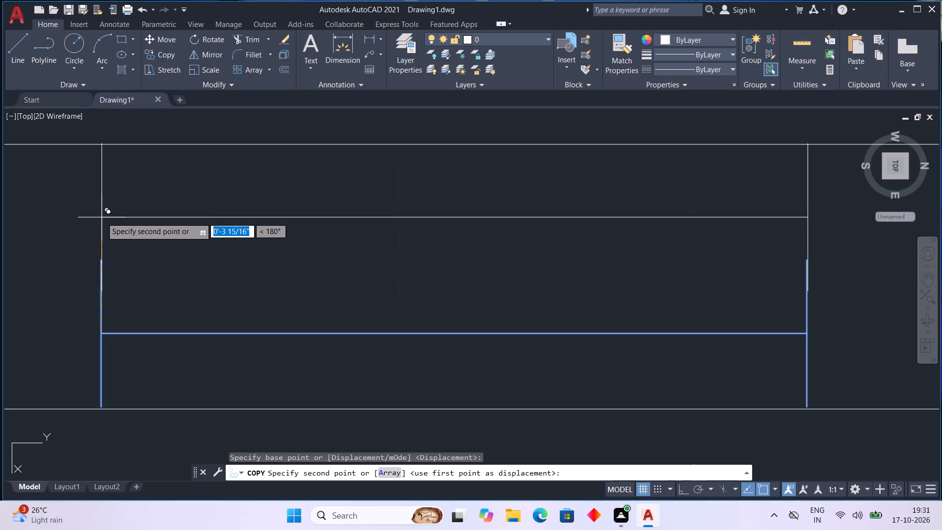
left_click(102, 218)
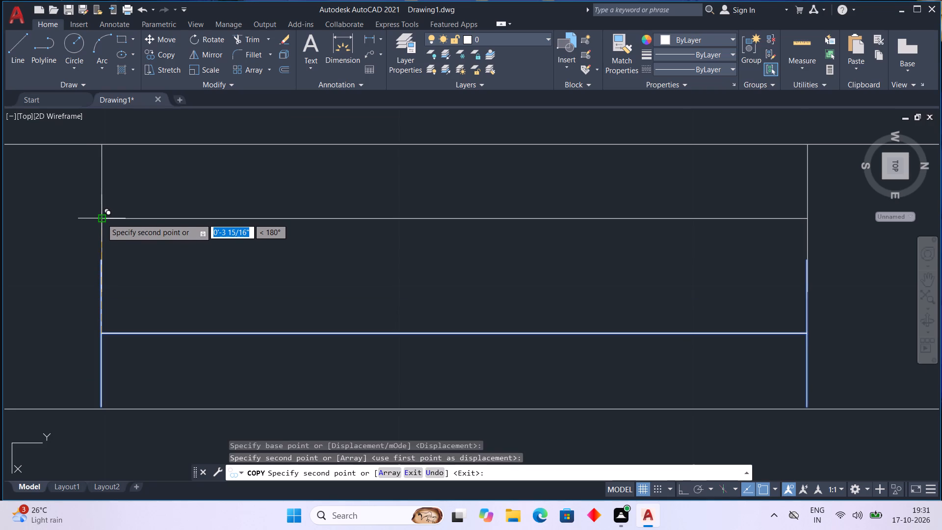
key("Escape")
scroll(155, 238, "down", 2)
middle_click(167, 245)
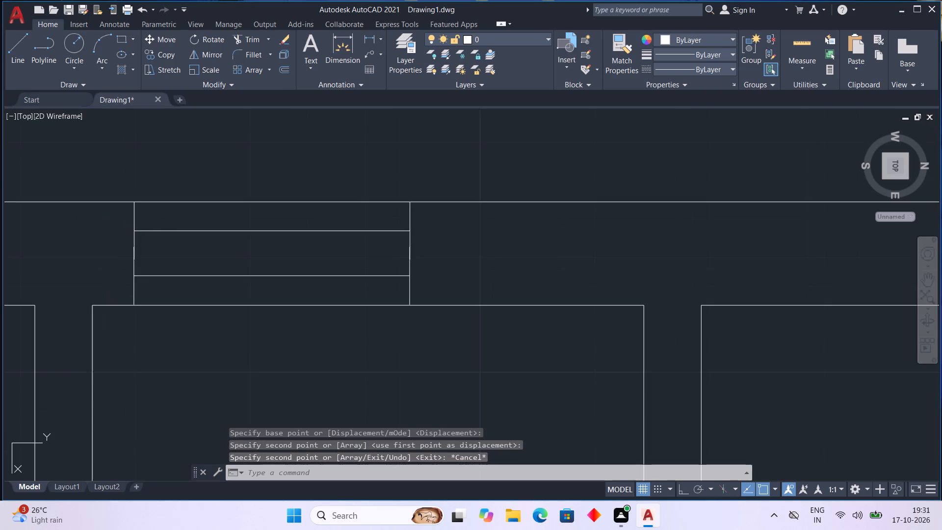
Nudge the upper window copy slightly left to align its end line with the lower window block.
scroll(167, 245, "down", 1)
scroll(185, 248, "up", 3)
middle_click_drag(29, 228, 84, 225)
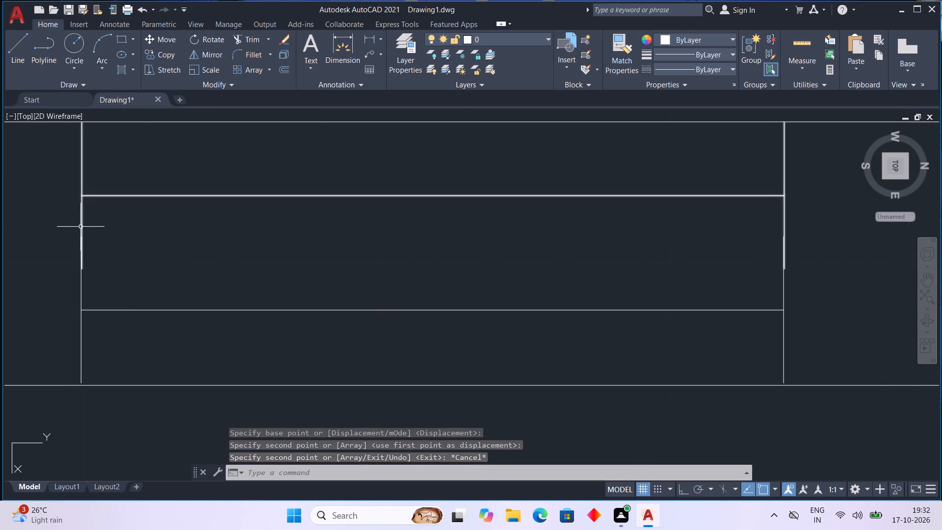
scroll(80, 227, "up", 1)
left_click(101, 178)
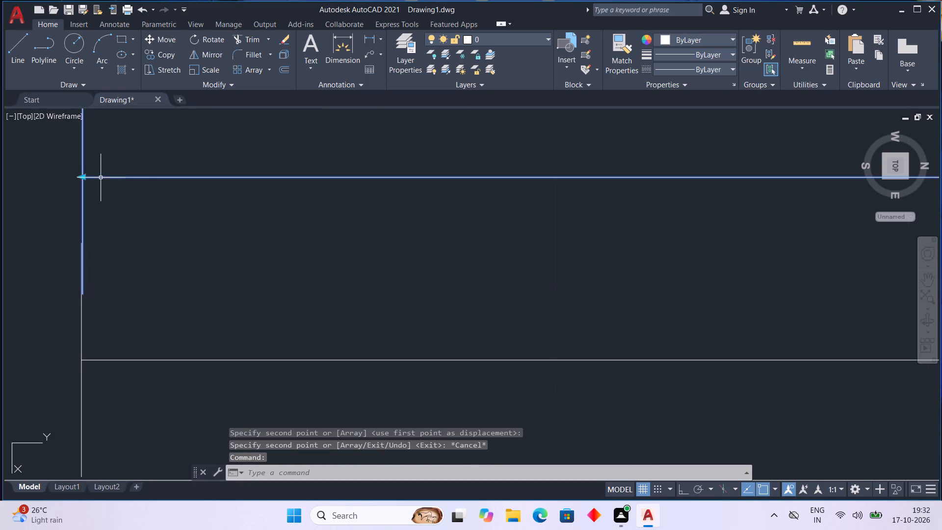
key("ctrl+Left")
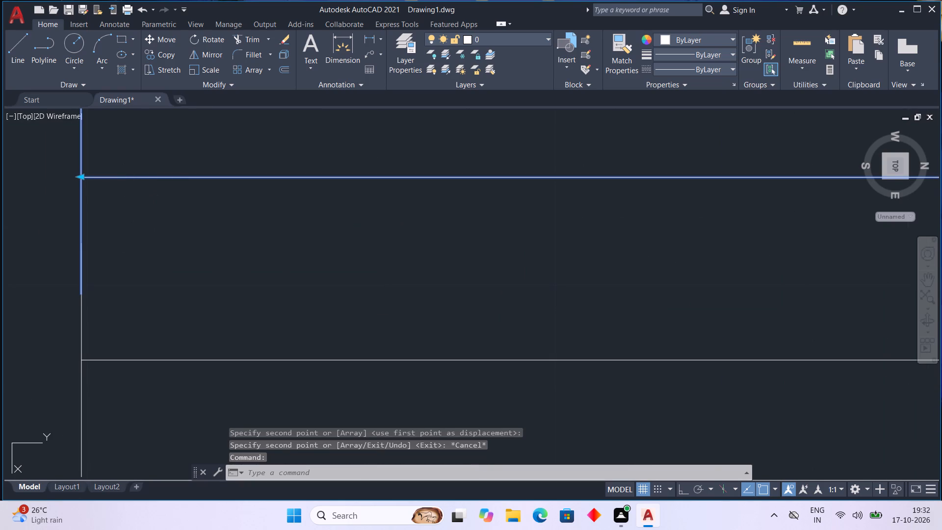
key("Escape")
scroll(157, 223, "down", 3)
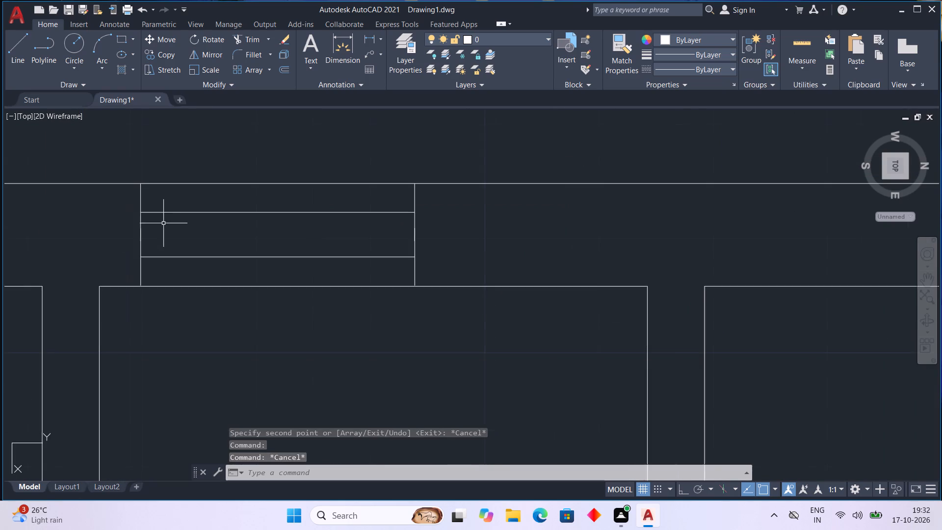
Copy the lower window block horizontally along the outer wall to above the small corner room with the door.
scroll(165, 235, "down", 4)
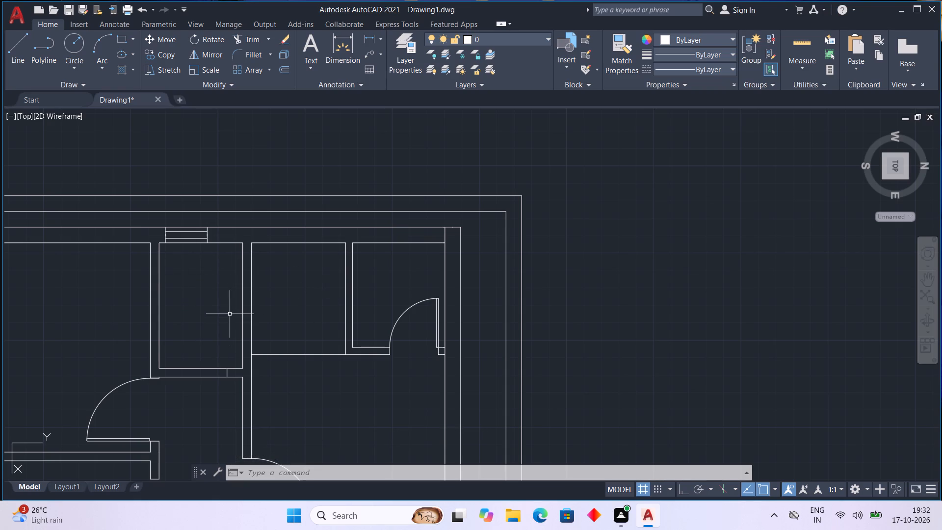
middle_click_drag(205, 260, 207, 299)
scroll(207, 297, "up", 1)
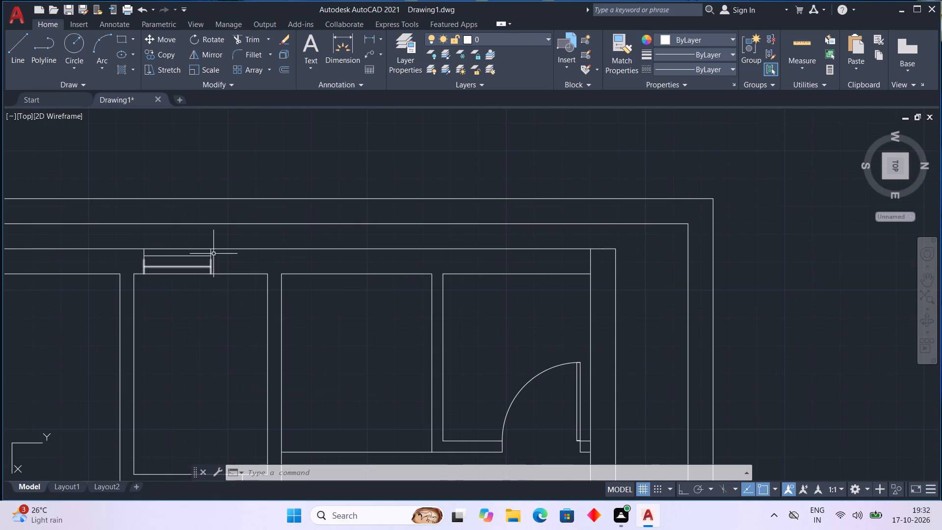
left_click(211, 266)
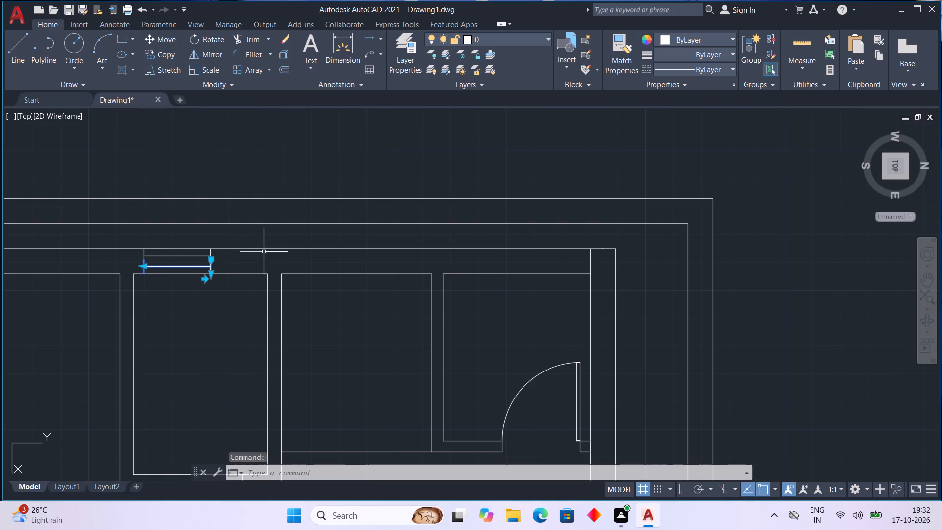
left_click(149, 52)
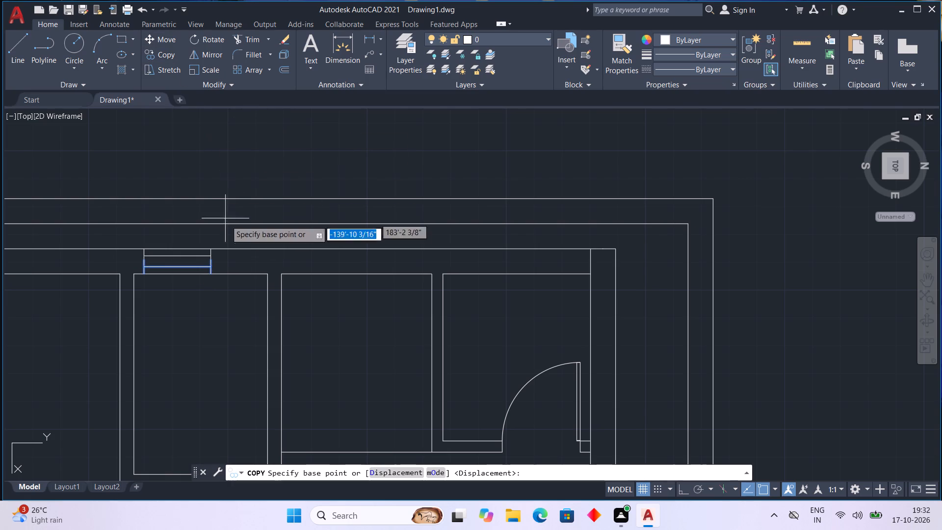
left_click(209, 269)
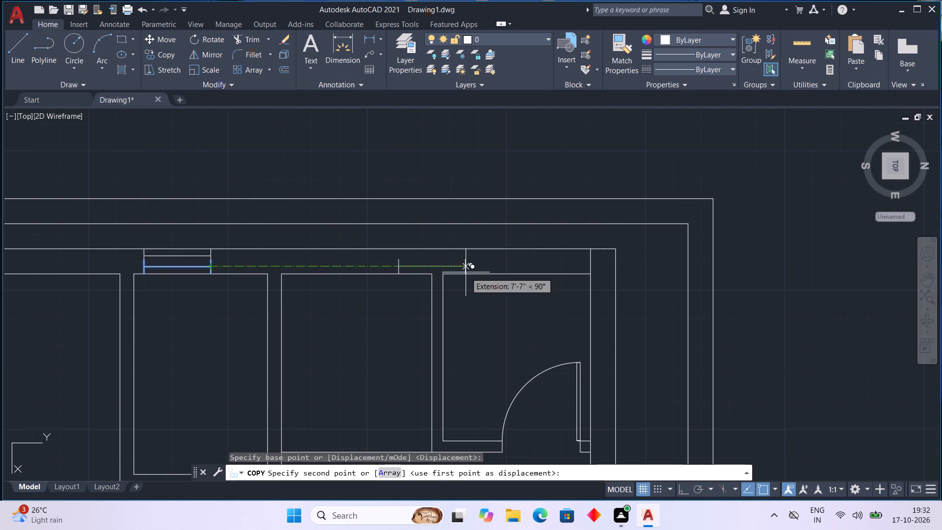
left_click(524, 266)
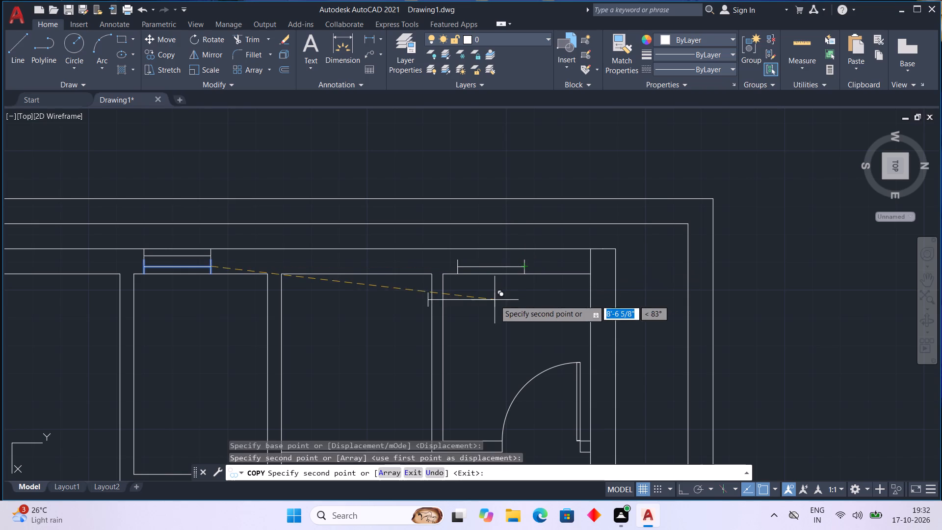
key("Escape")
Copy the corner room's window block about 3 15/16" straight up so the copy reaches the wall's outer line.
middle_click_drag(503, 298, 438, 299)
middle_click_drag(395, 287, 318, 288)
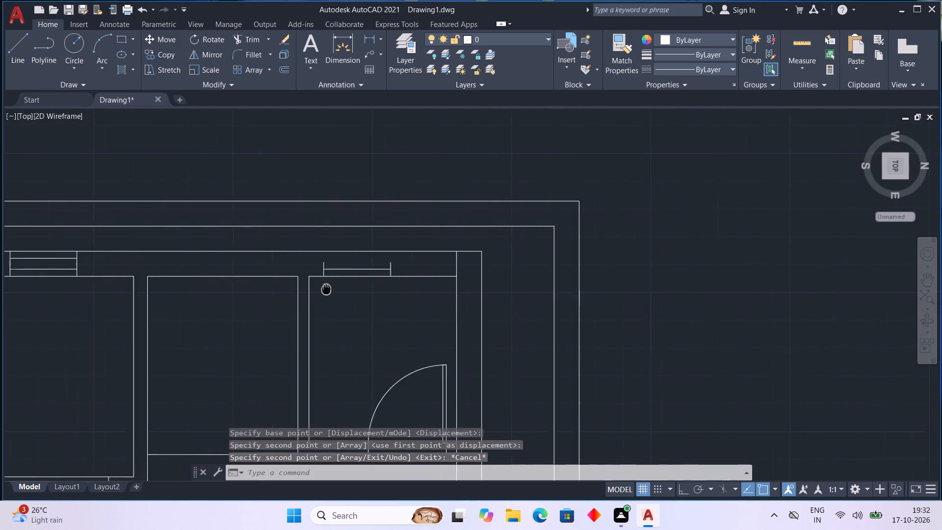
middle_click_drag(318, 288, 250, 290)
scroll(278, 287, "up", 3)
middle_click(301, 285)
scroll(301, 285, "down", 1)
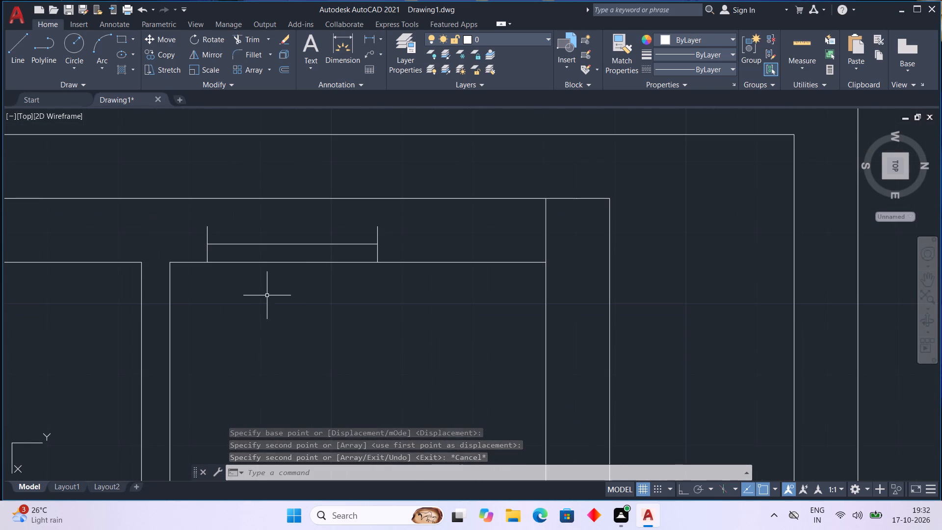
middle_click_drag(277, 294, 210, 301)
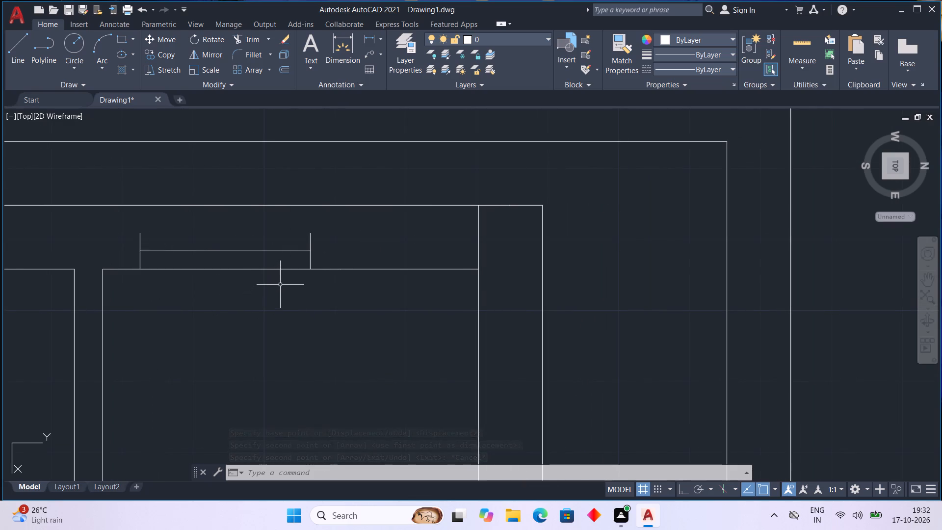
left_click(304, 252)
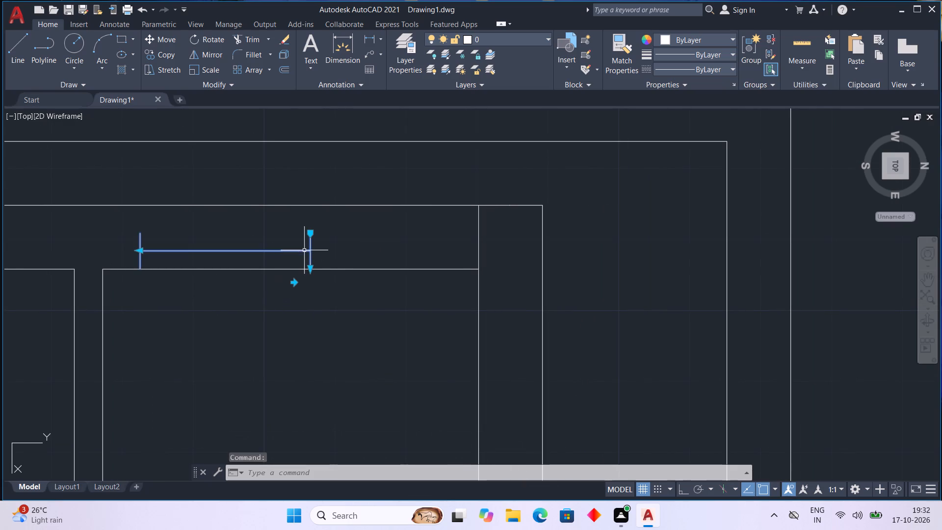
left_click(156, 57)
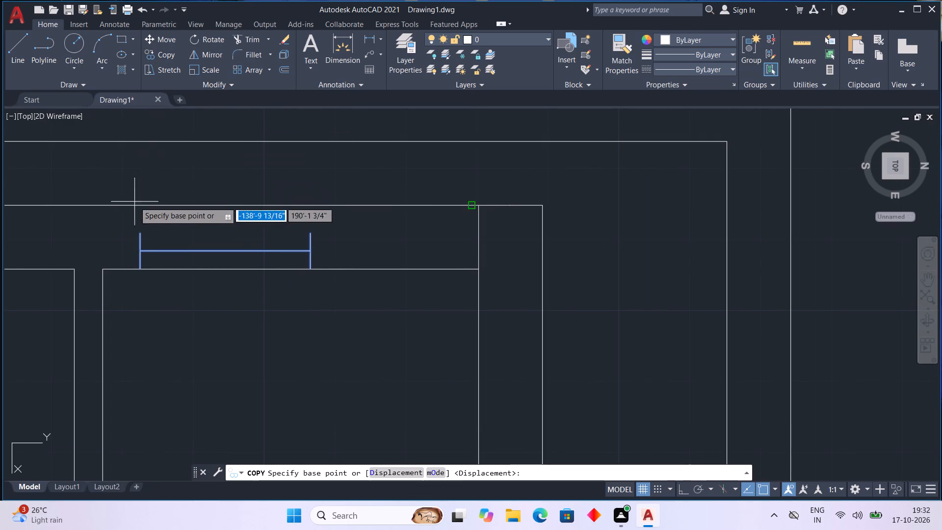
left_click(141, 248)
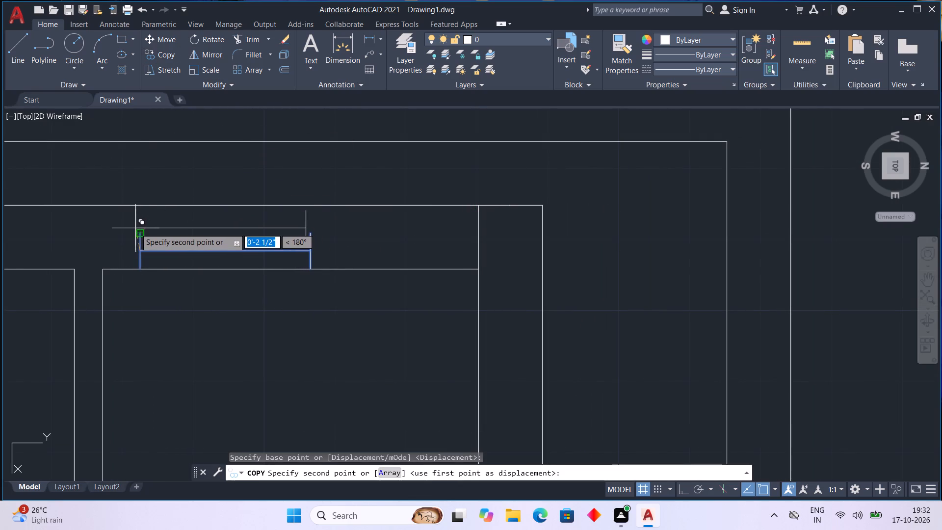
scroll(138, 230, "up", 3)
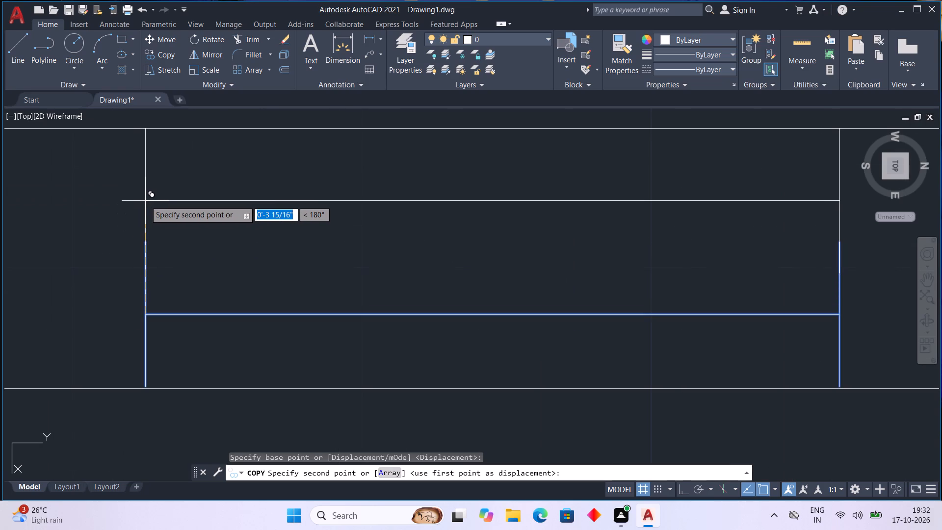
left_click(145, 201)
key("Escape")
scroll(161, 269, "down", 2)
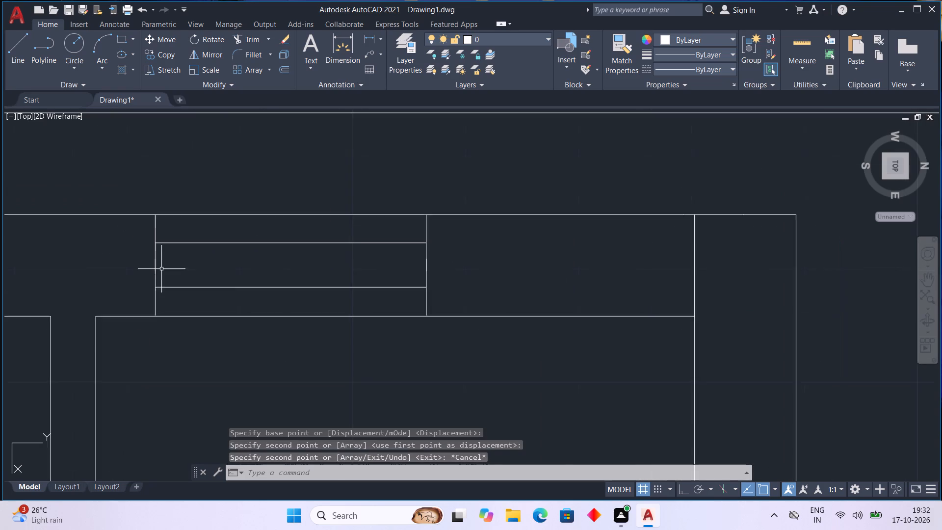
Examine the whole floor plan, checking the doors and windows placed in the walls of each room.
scroll(161, 269, "down", 4)
middle_click_drag(162, 342, 395, 300)
middle_click_drag(320, 310, 423, 307)
middle_click_drag(243, 336, 339, 323)
middle_click_drag(339, 317, 280, 319)
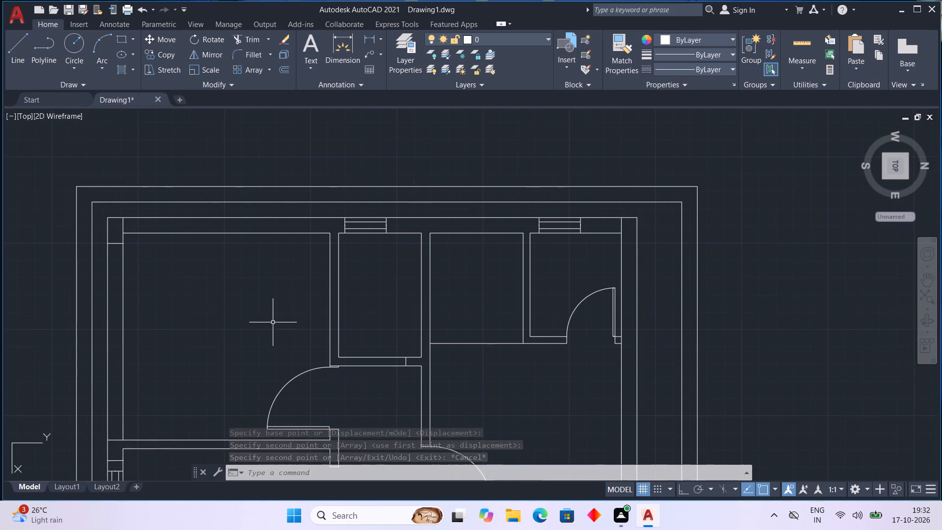
middle_click_drag(249, 286, 246, 268)
middle_click_drag(245, 249, 246, 235)
middle_click_drag(226, 301, 230, 228)
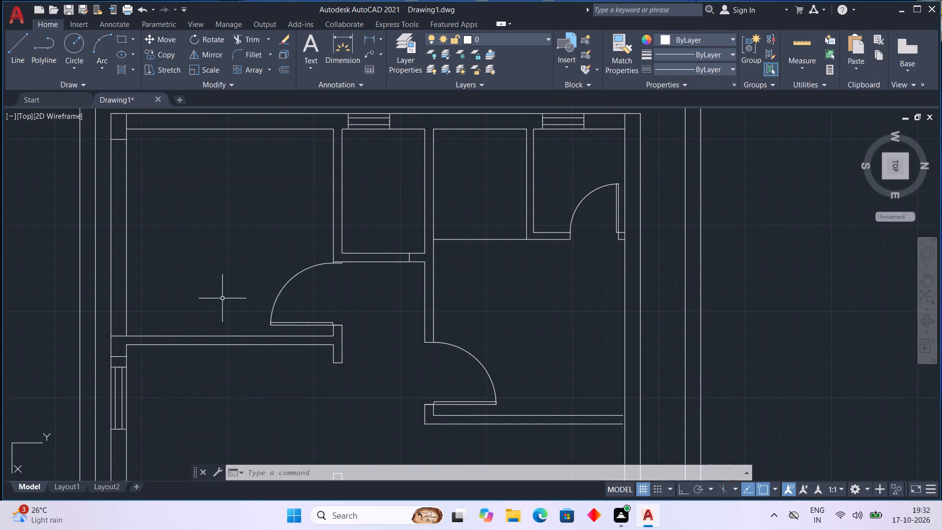
middle_click(230, 288)
middle_click_drag(230, 288, 212, 267)
middle_click_drag(251, 283, 0, 274)
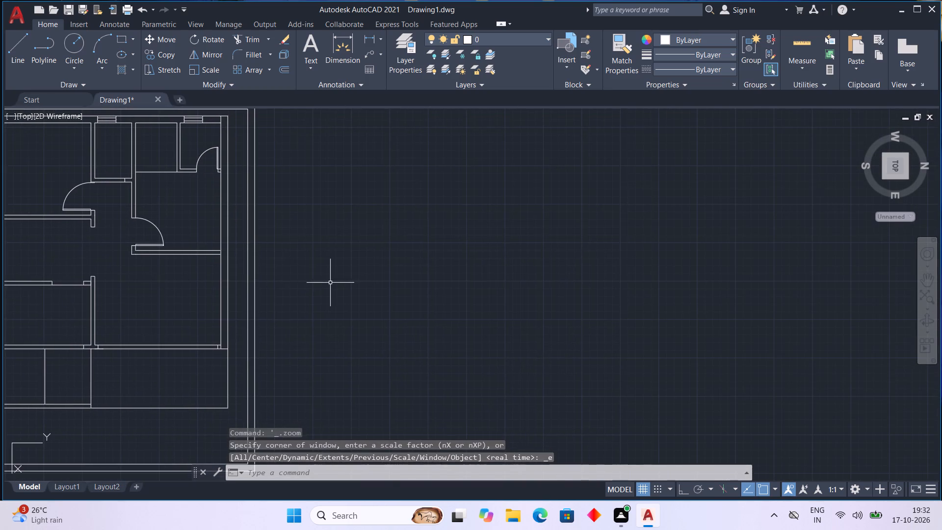
middle_click_drag(263, 270, 591, 305)
middle_click_drag(564, 323, 515, 302)
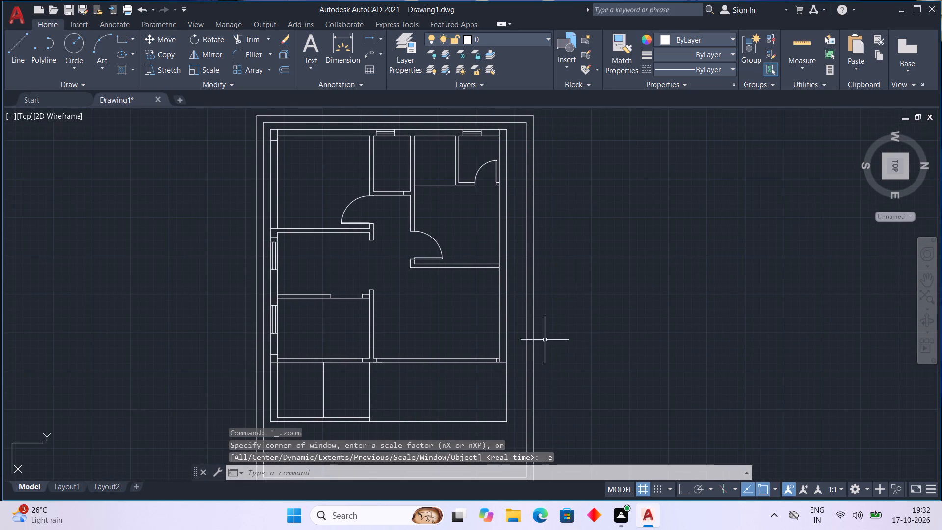
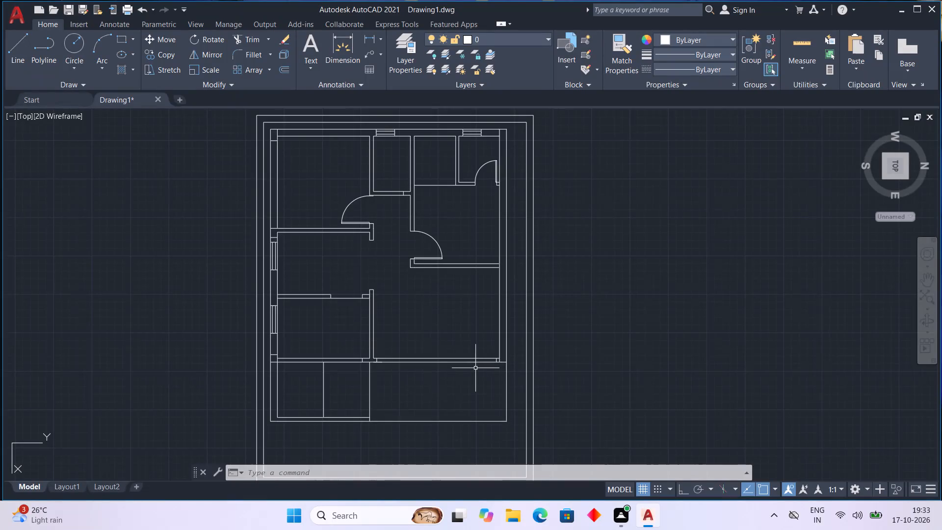
Examine the upper rooms of the floor plan, checking the doors, windows and remaining wall openings.
scroll(474, 368, "down", 1)
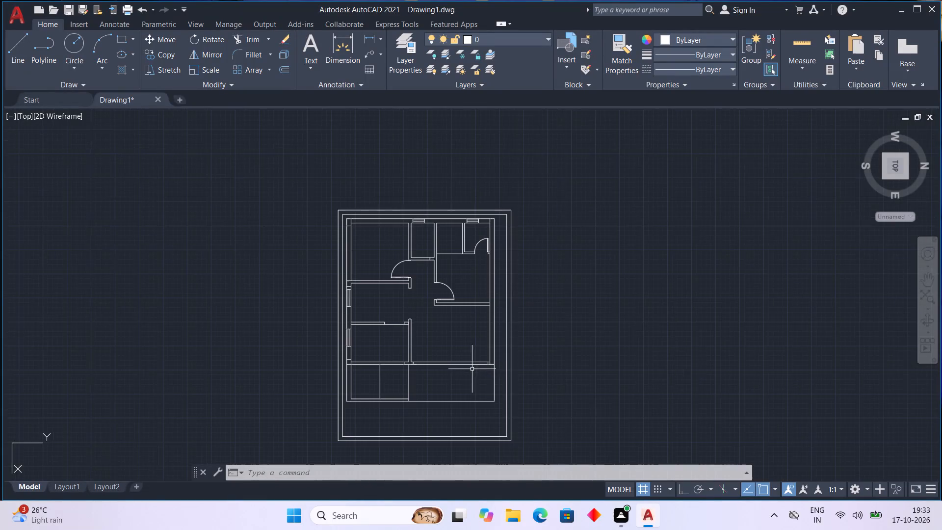
middle_click_drag(466, 370, 449, 344)
scroll(441, 347, "up", 1)
middle_click_drag(441, 346, 481, 390)
middle_click_drag(382, 269, 410, 303)
middle_click_drag(434, 285, 427, 303)
scroll(436, 309, "up", 1)
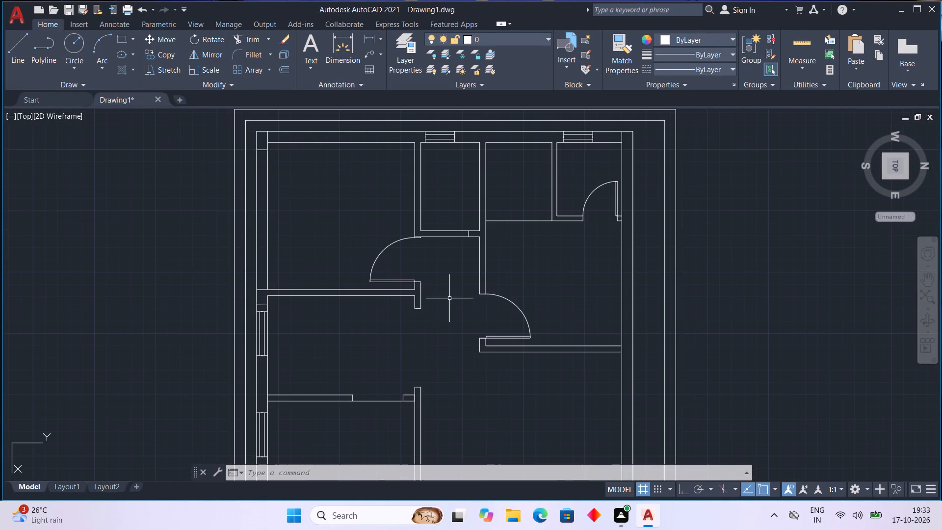
middle_click_drag(452, 296, 439, 258)
middle_click_drag(440, 256, 423, 282)
middle_click_drag(515, 224, 499, 272)
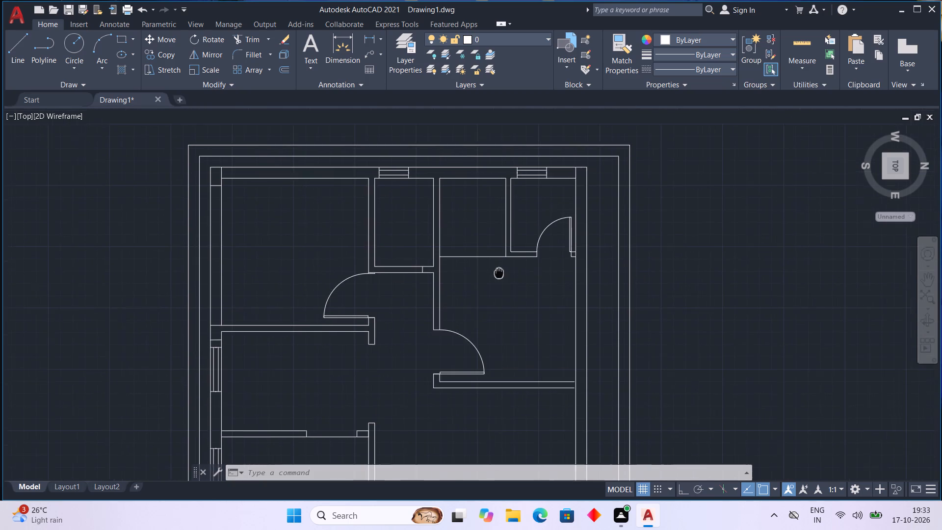
middle_click_drag(499, 272, 498, 272)
Copy the small corner room's door block from its lower hinge corner to the lower wall corner of the other narrow windowed room.
scroll(500, 271, "up", 1)
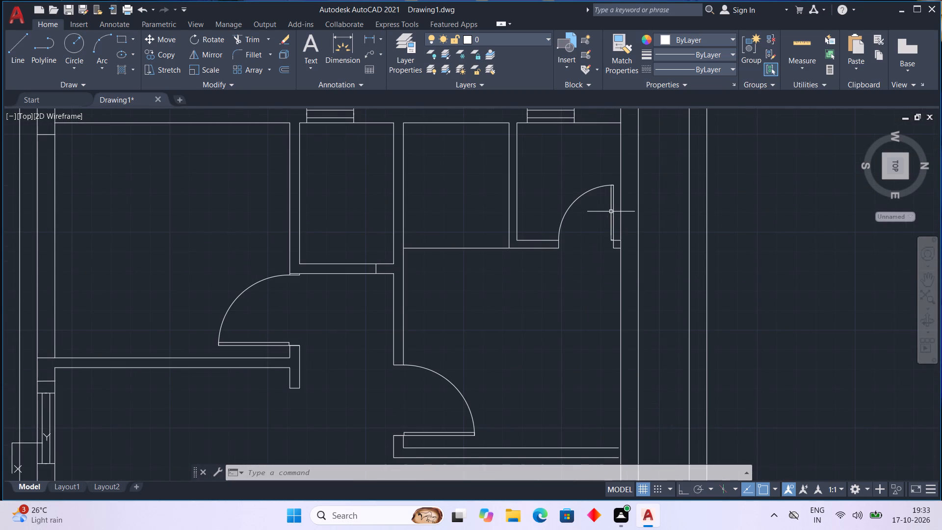
left_click(611, 212)
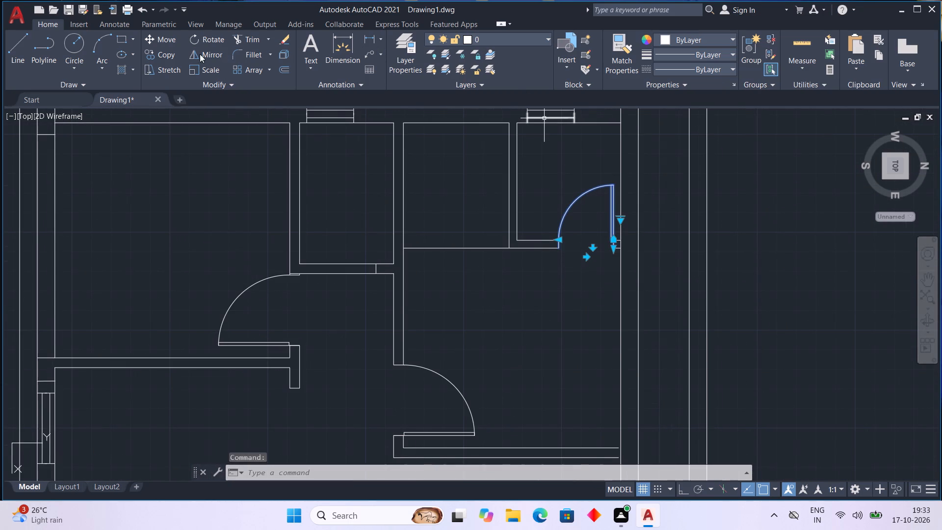
left_click(145, 51)
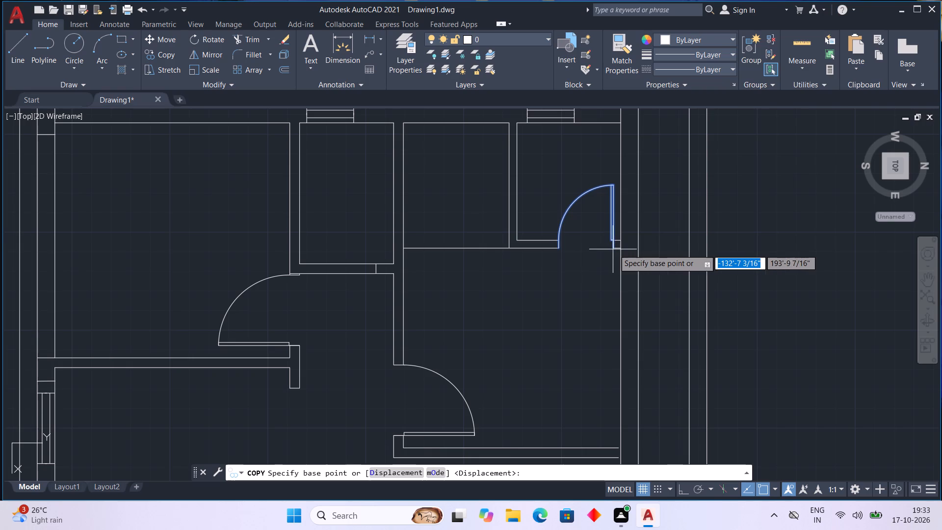
left_click(614, 249)
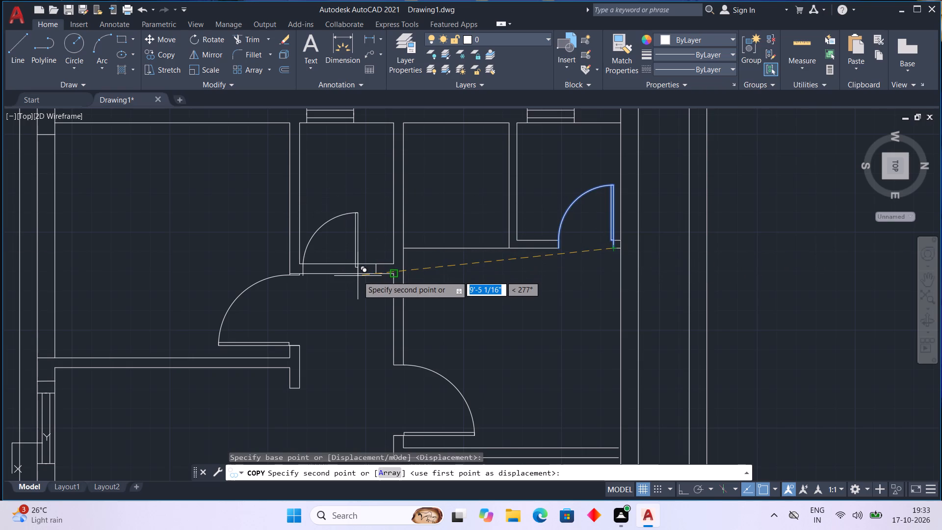
left_click(358, 276)
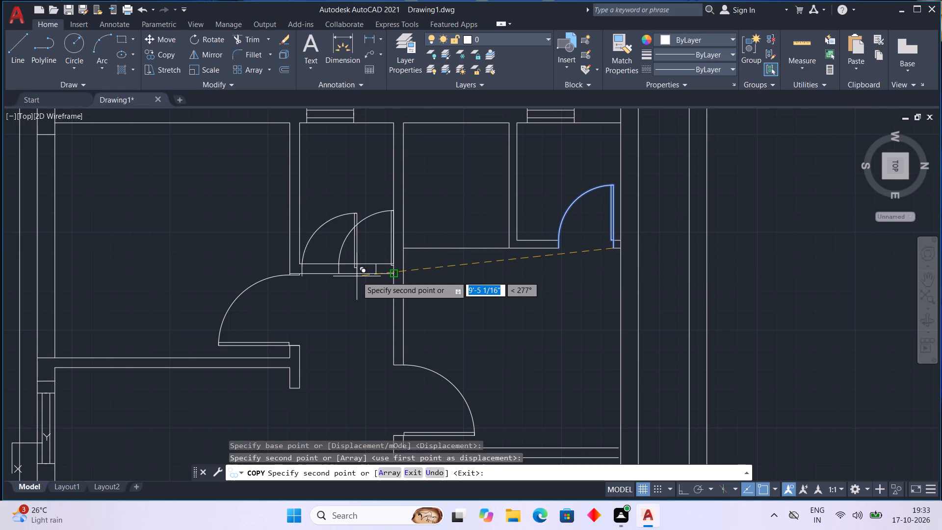
key("grave")
scroll(407, 281, "up", 1)
key("Escape")
key("Escape")
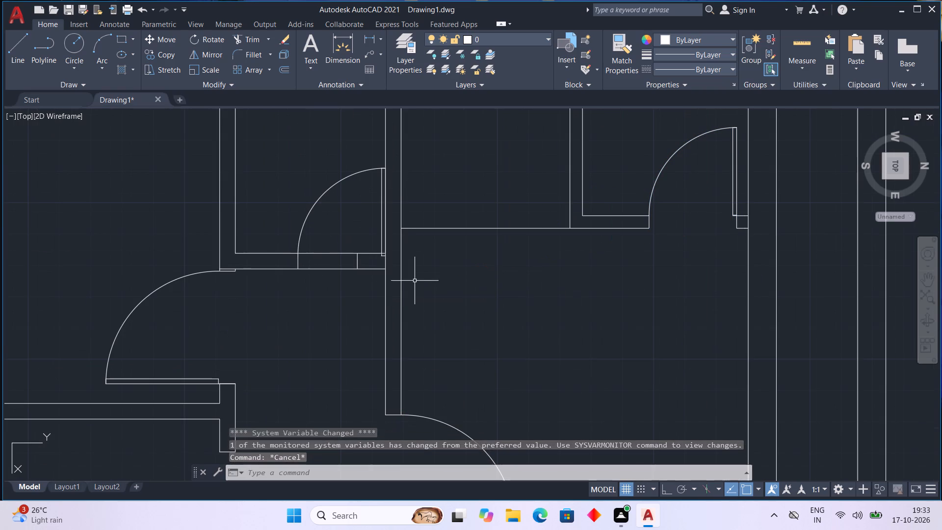
key("Escape")
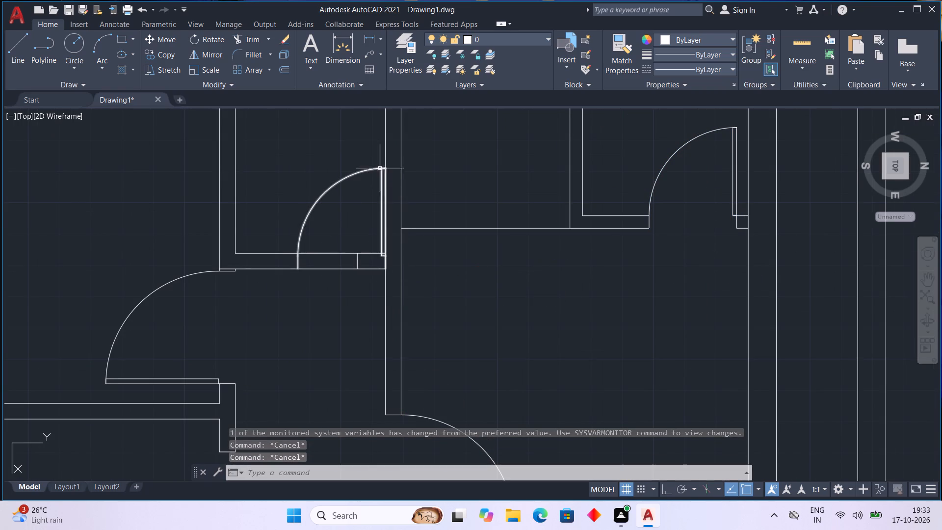
Nudge the copied door block left until its hinge side lines up with the short jamb line in the wall.
left_click(379, 170)
scroll(439, 257, "up", 2)
scroll(454, 259, "down", 1)
middle_click_drag(473, 265, 646, 291)
key("ctrl+Left")
key("ctrl+Left")
key("ctrl+Left")
key("ctrl+Left")
key("ctrl+Left")
key("ctrl+Left")
key("ctrl+Left")
key("ctrl+Left")
key("ctrl+Left")
key("ctrl+Left")
key("ctrl+Left")
key("ctrl+Left")
key("ctrl+Left")
key("ctrl+Left")
key("ctrl+Left")
key("ctrl+Left")
key("ctrl+Left")
key("ctrl+Left")
key("ctrl+Left")
key("ctrl+Left")
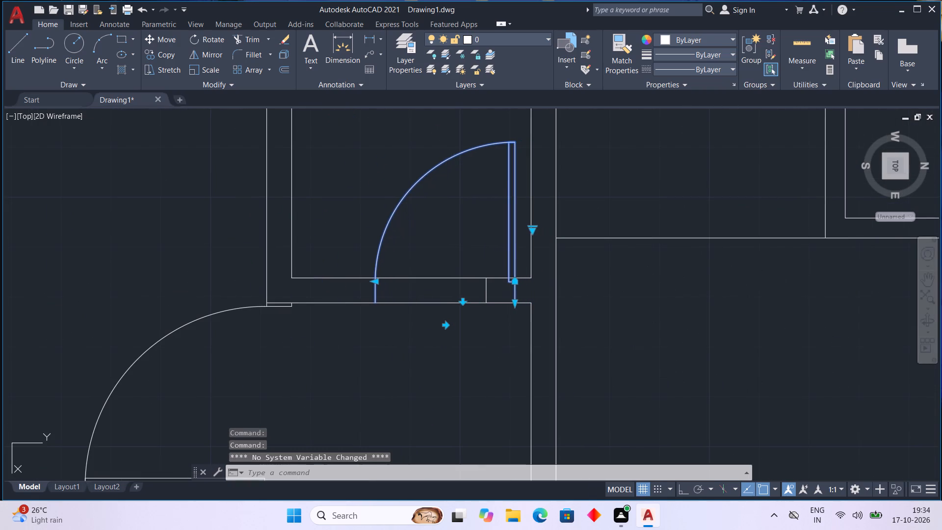
key("ctrl+Left")
key("ctrl+Left")
key("ctrl+Left")
key("ctrl+Left")
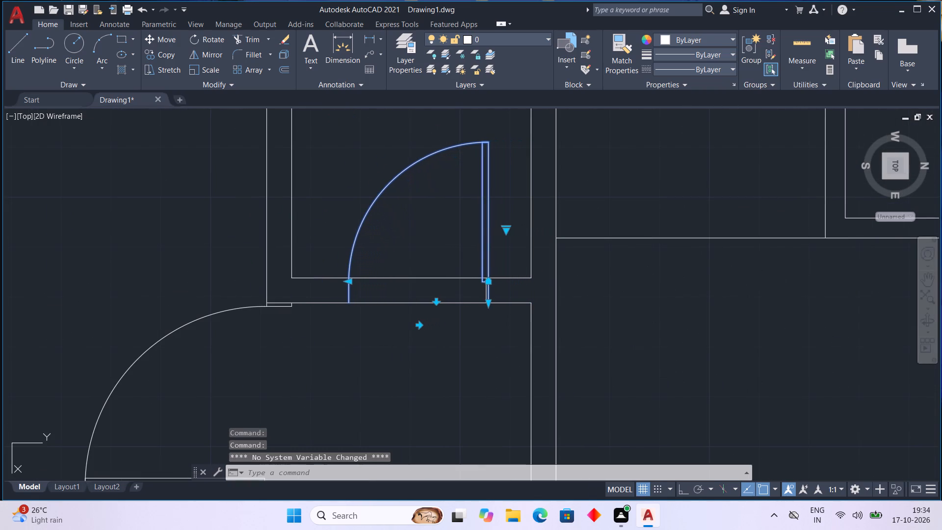
key("ctrl+Left")
key("ctrl+Left")
key("Escape")
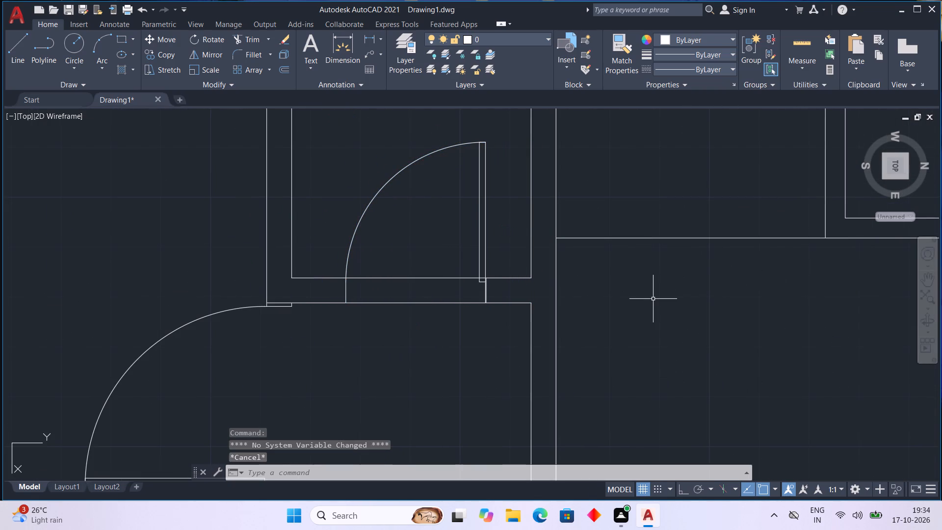
Examine the overall floor plan, checking the placed doors and the outer walls for missing windows.
scroll(468, 203, "down", 1)
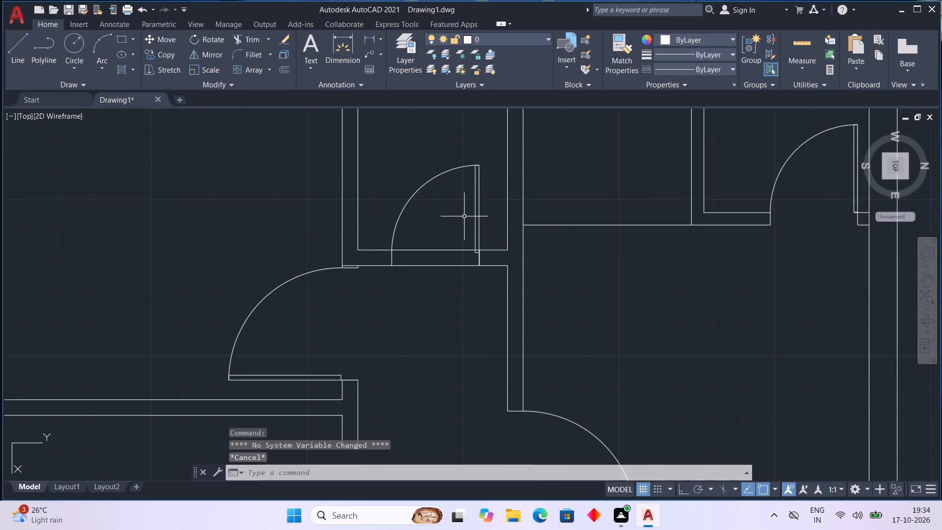
scroll(464, 218, "down", 1)
middle_click_drag(460, 242, 449, 265)
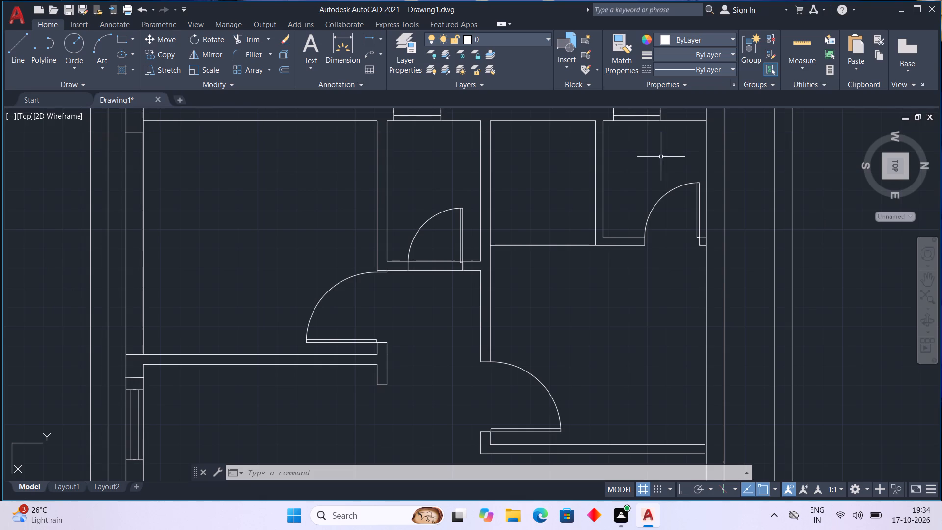
scroll(601, 260, "down", 1)
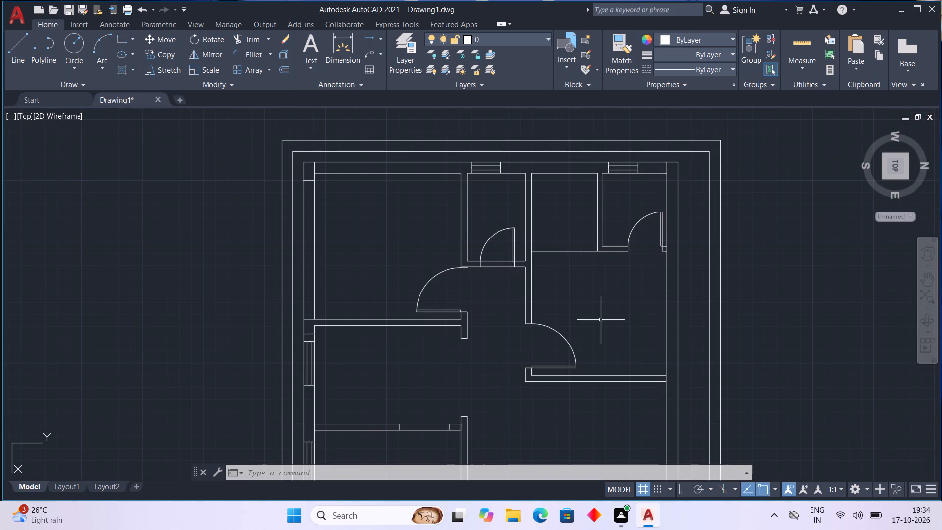
scroll(556, 297, "down", 1)
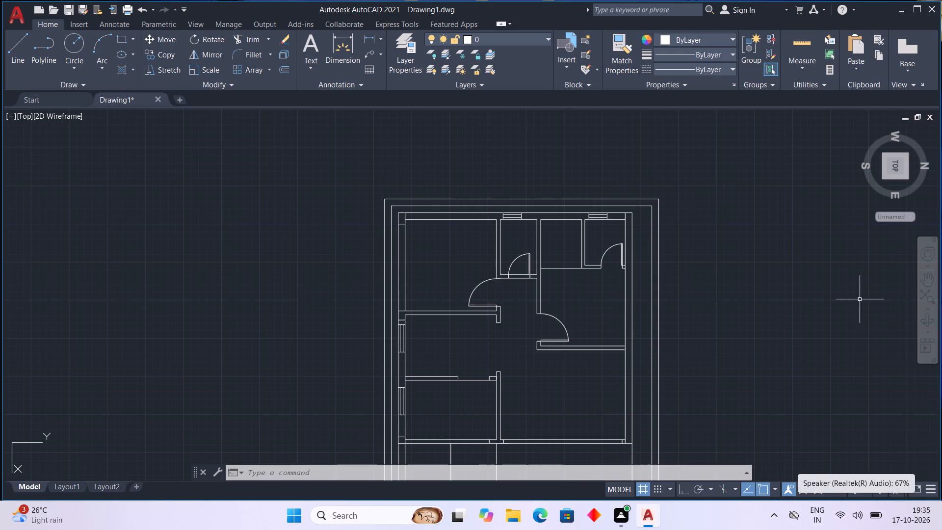
key("Escape")
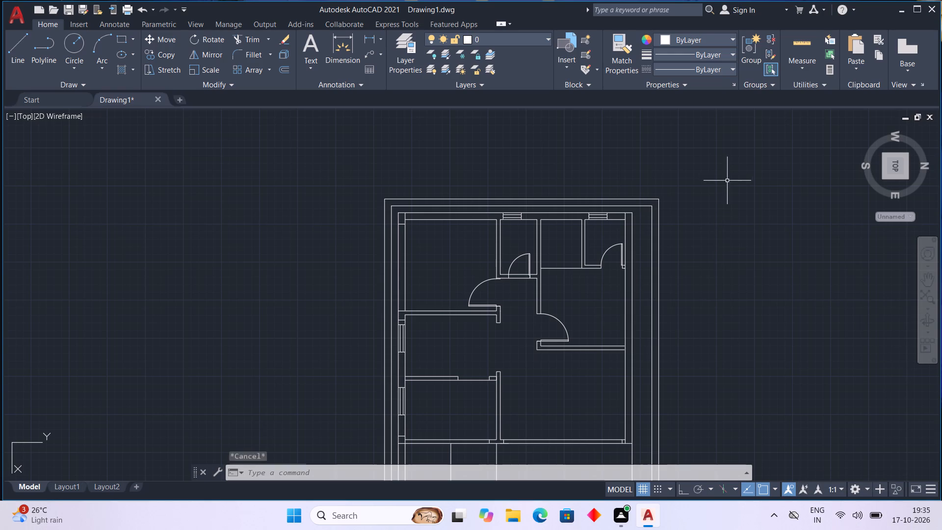
scroll(668, 245, "down", 2)
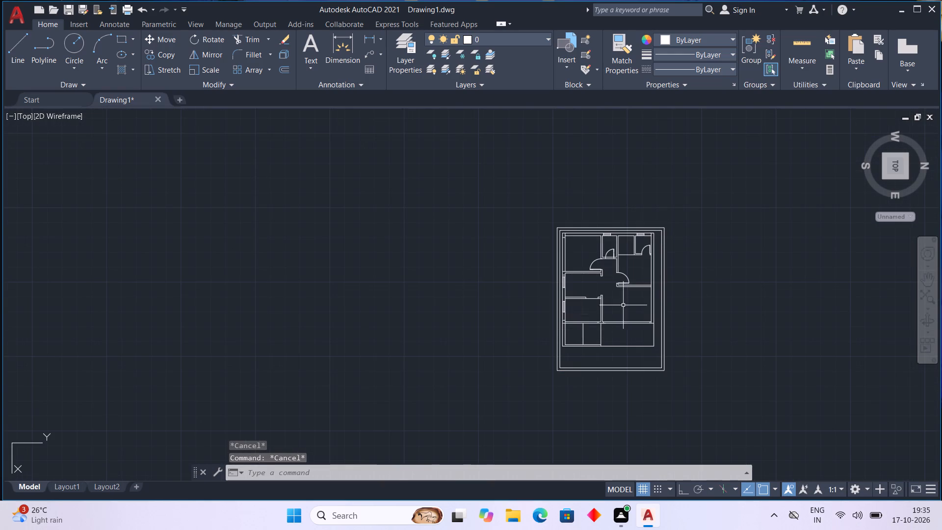
scroll(716, 278, "up", 2)
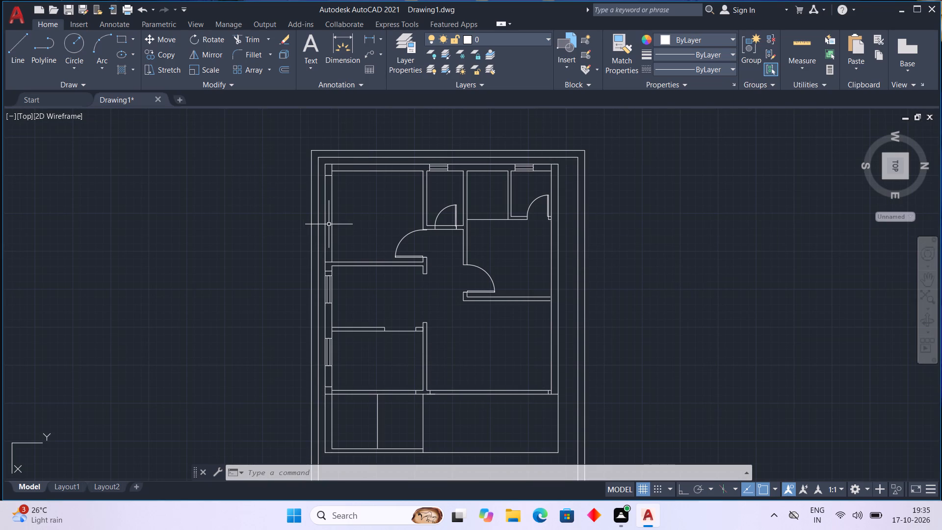
Insert a Window - Imperial block in the large upper-left room, just inside the outer wall.
key("ctrl+3")
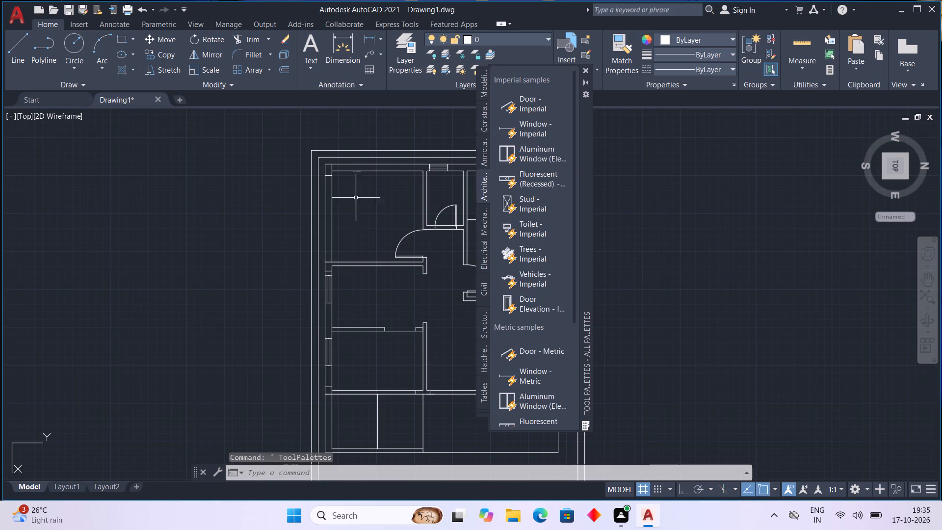
left_click(516, 124)
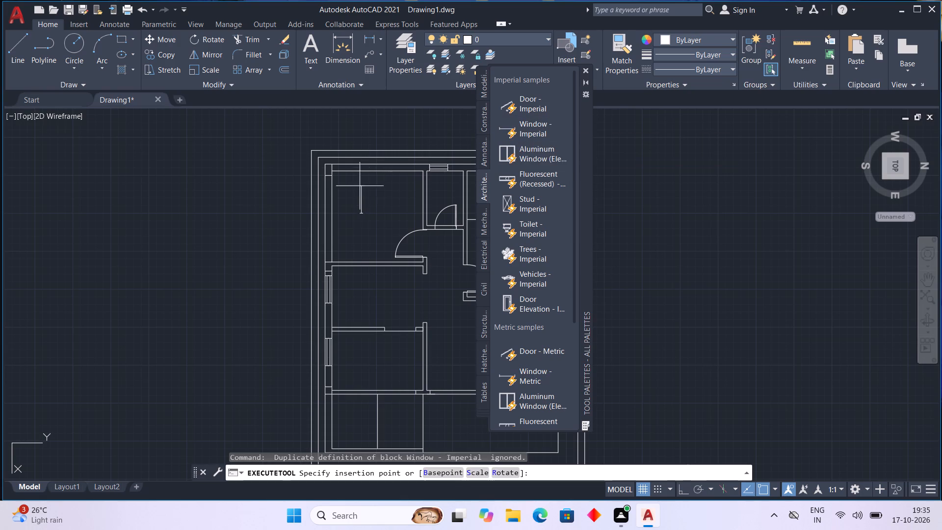
left_click(339, 221)
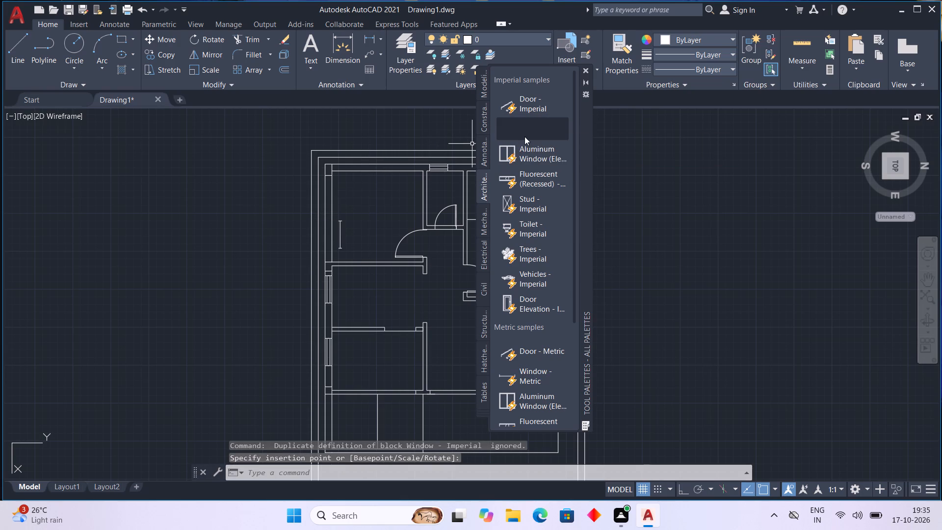
scroll(338, 235, "up", 3)
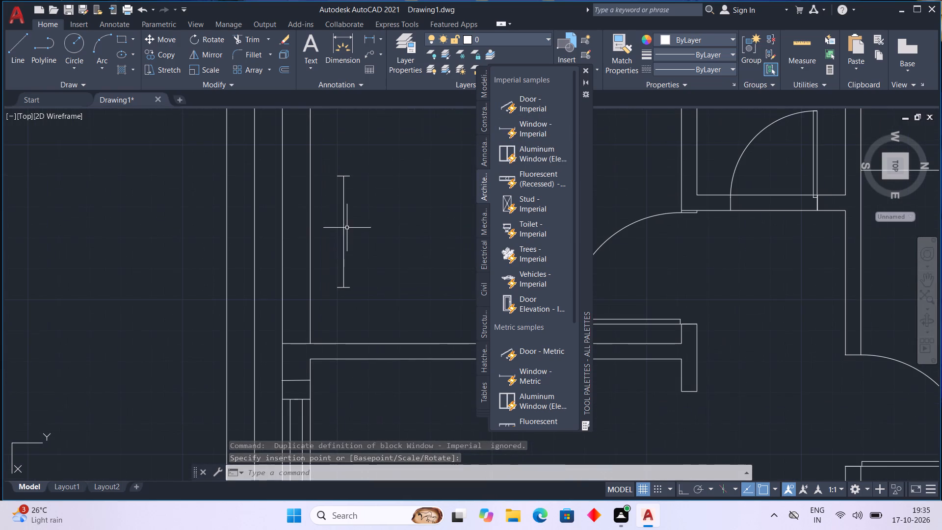
left_click(586, 68)
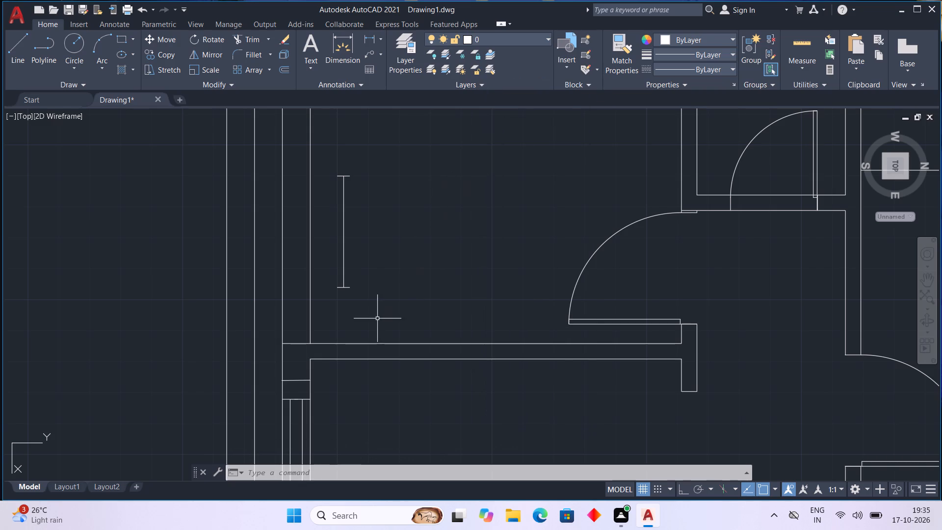
Set the length of the newly inserted window block to 5'.
scroll(378, 298, "down", 1)
left_click(359, 290)
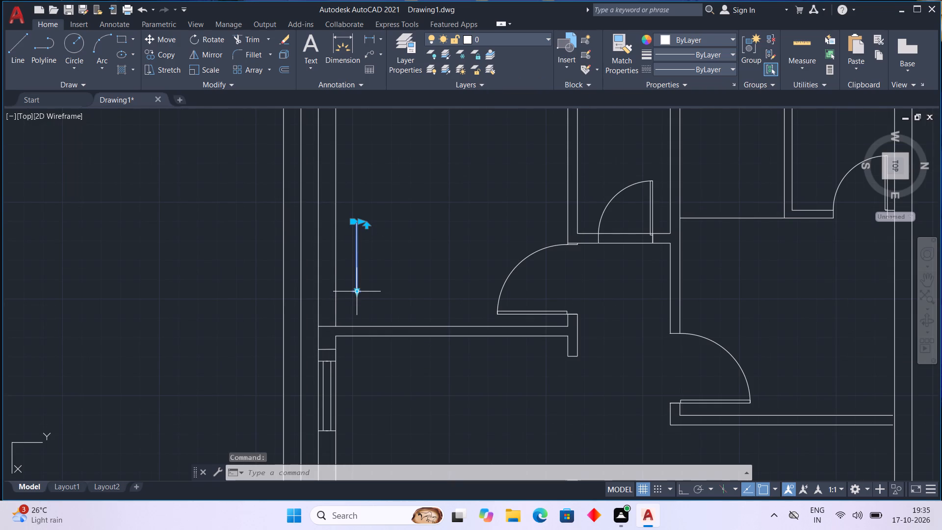
left_click(354, 292)
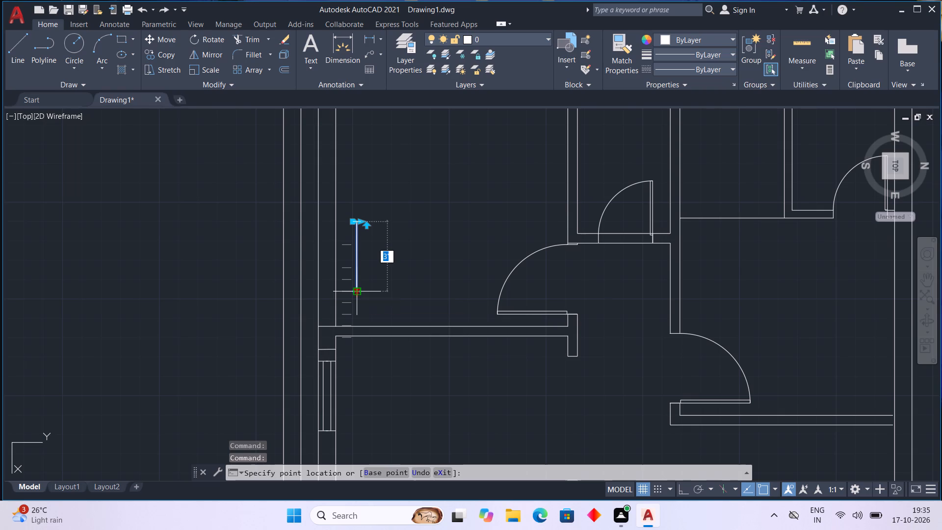
key("5")
key("apostrophe")
key("Return")
key("Escape")
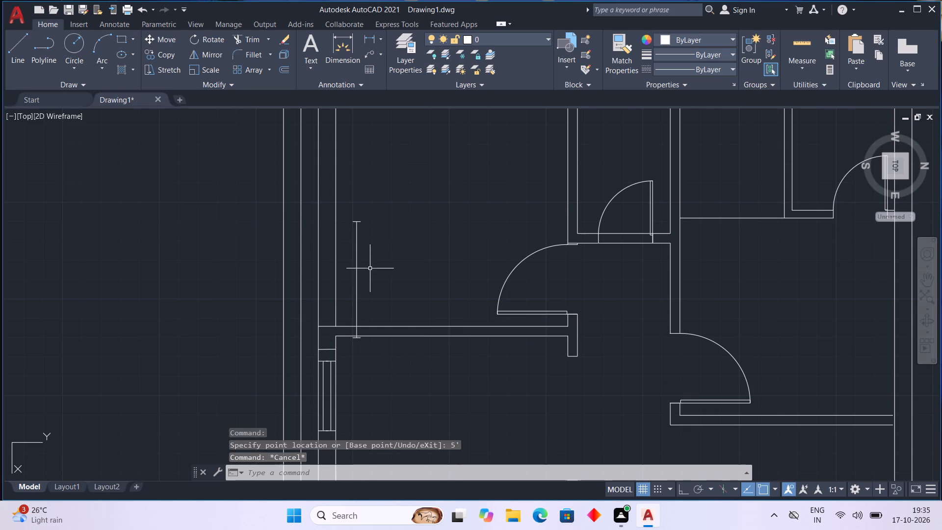
Move the 5' window block by its upper end into the outer side wall of the large upper-left room.
scroll(365, 260, "down", 2)
scroll(365, 260, "up", 2)
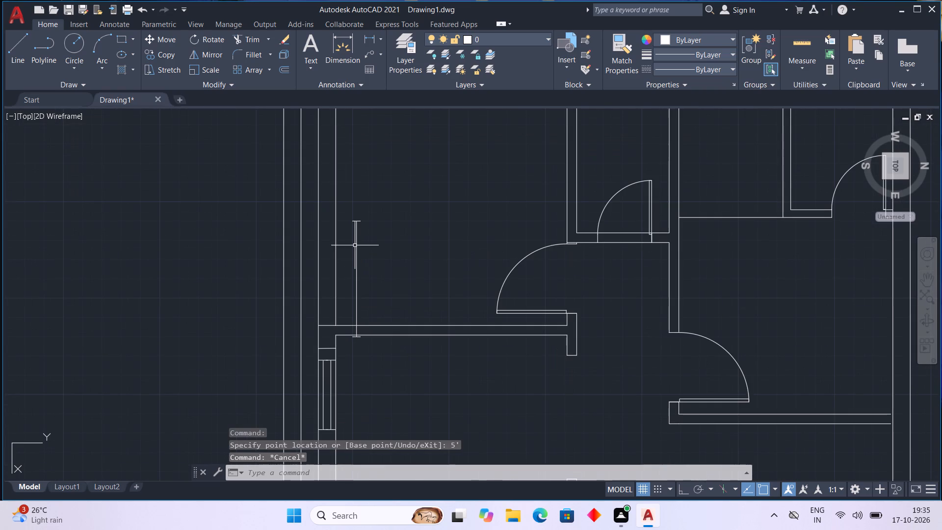
left_click(355, 245)
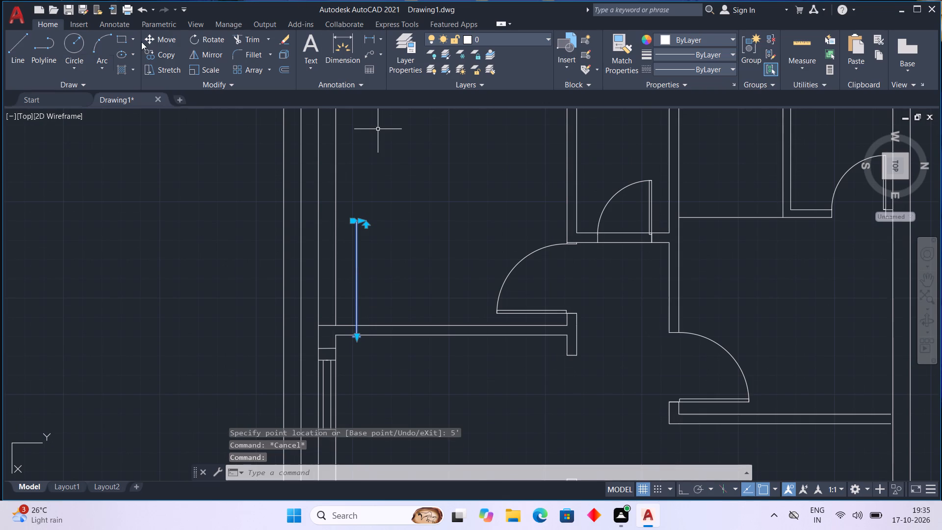
left_click(154, 35)
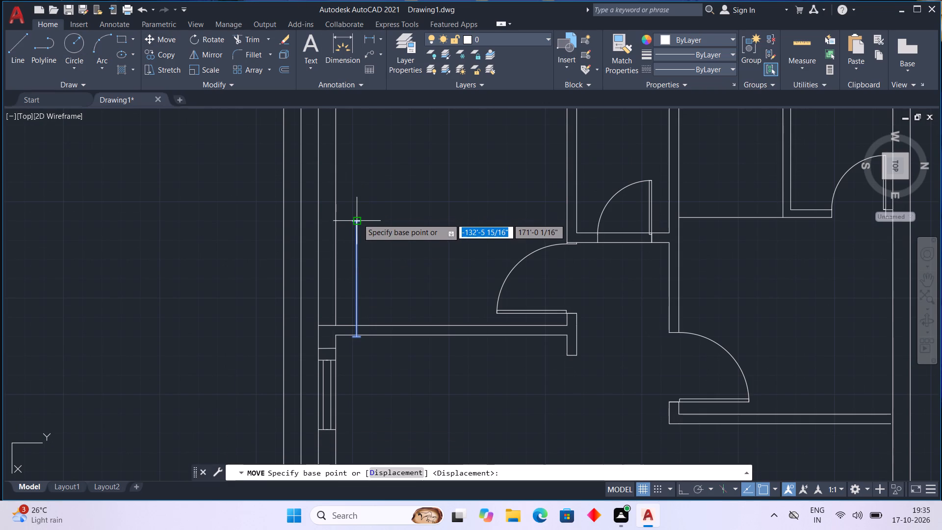
left_click(358, 219)
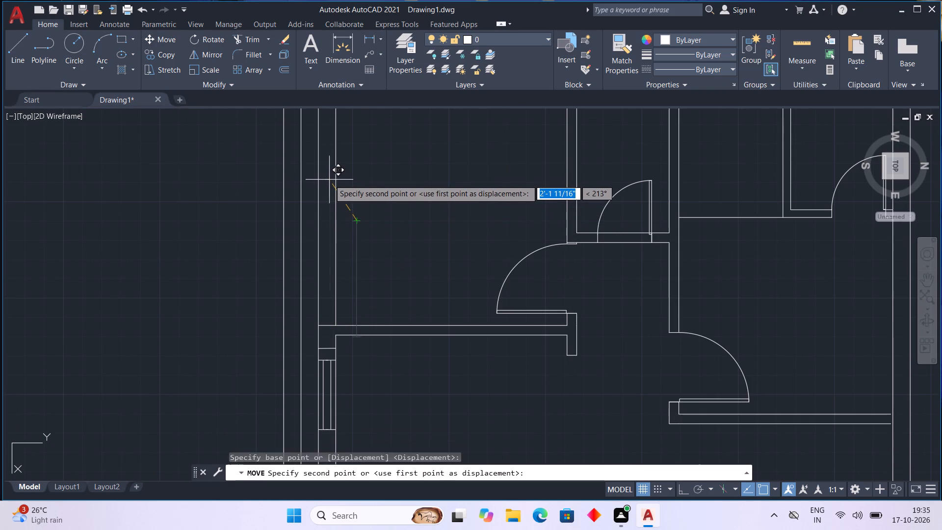
left_click(329, 180)
key("Escape")
scroll(400, 192, "down", 1)
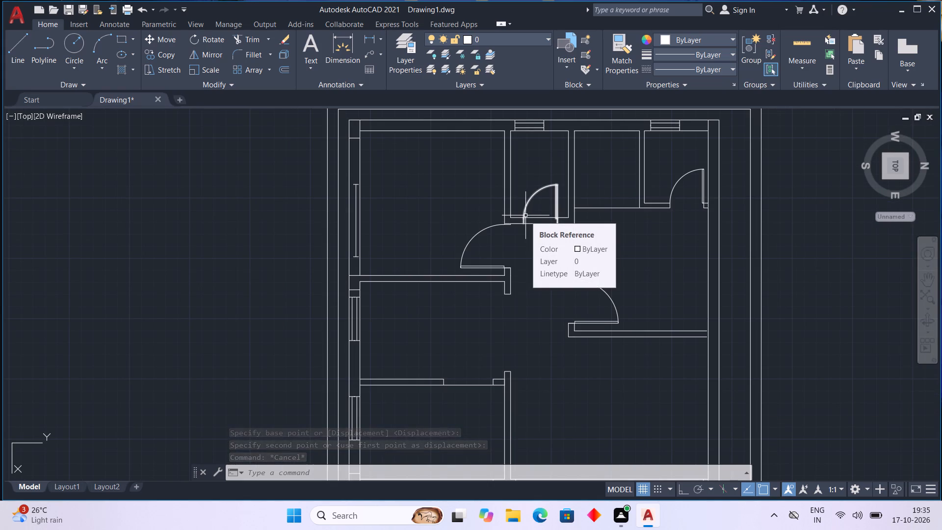
Set the length of the window block in the large upper-left room's outer side wall to 3'4".
scroll(525, 215, "up", 1)
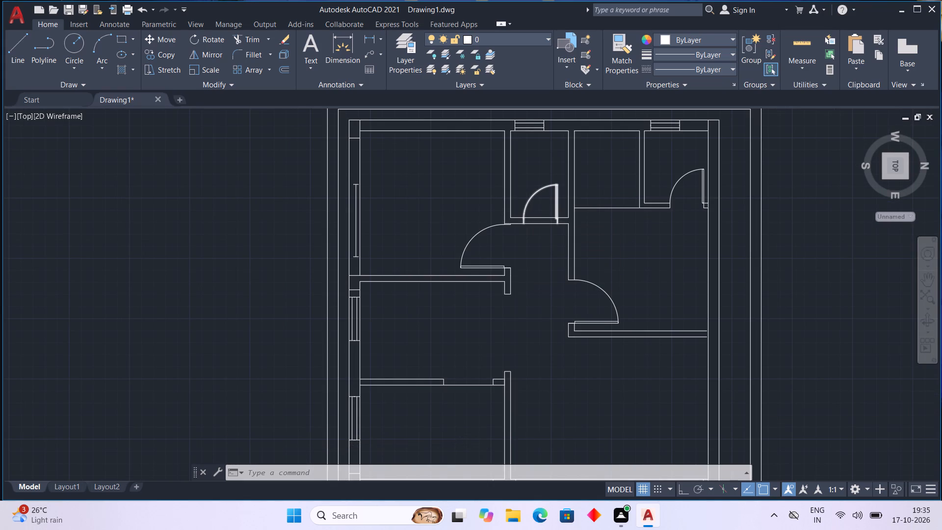
scroll(403, 222, "down", 2)
scroll(353, 218, "up", 2)
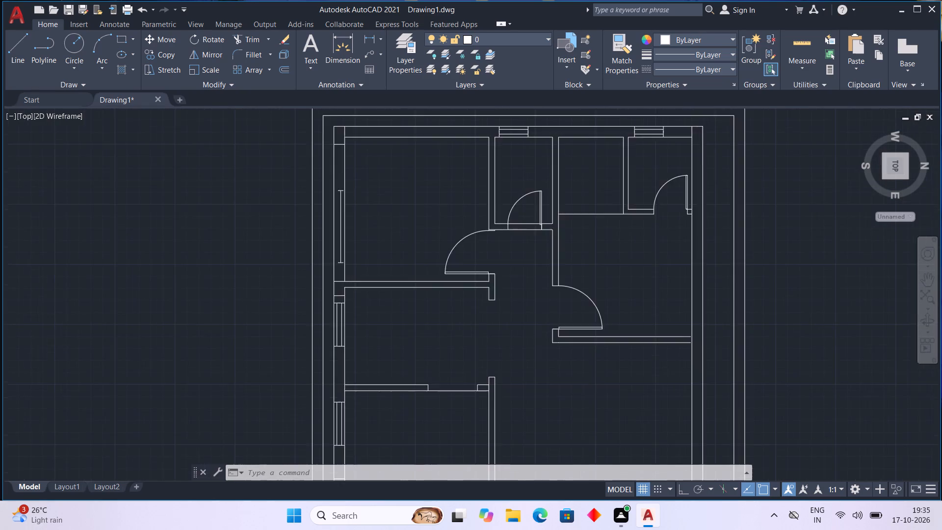
left_click(334, 175)
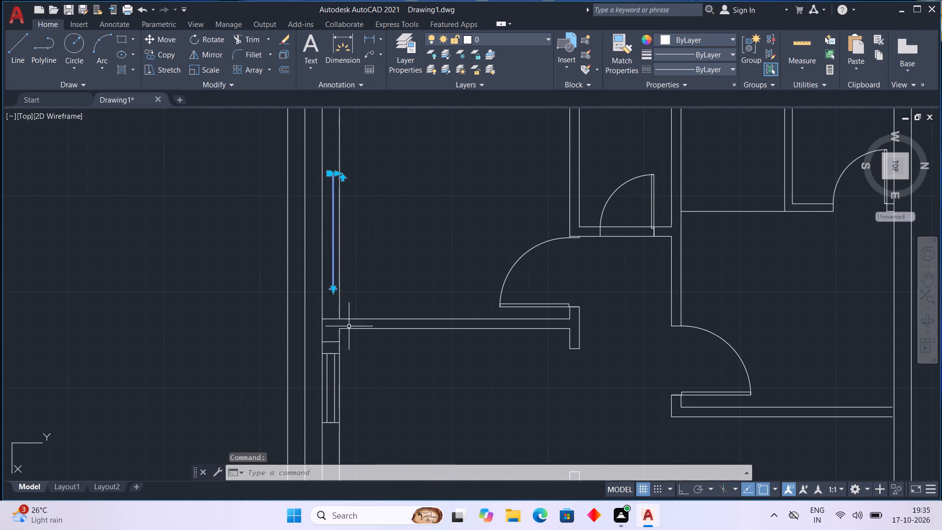
left_click(334, 291)
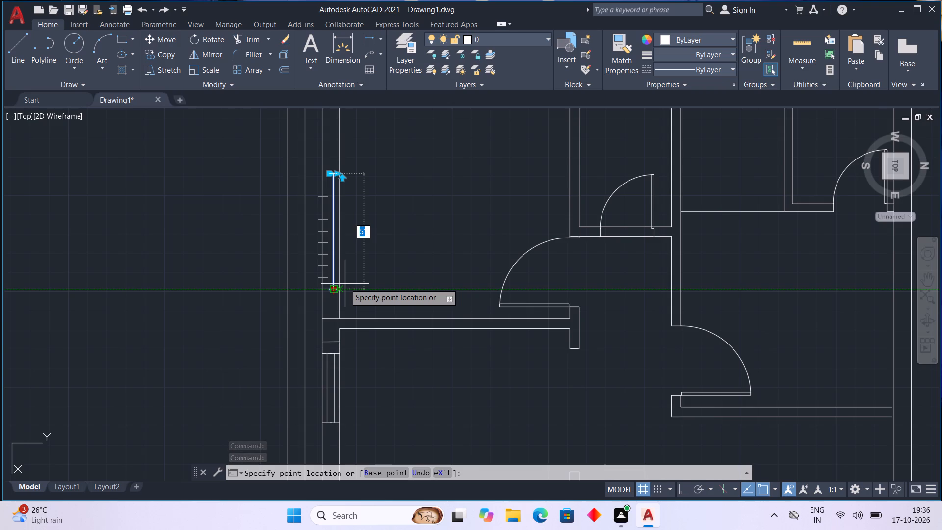
key("3")
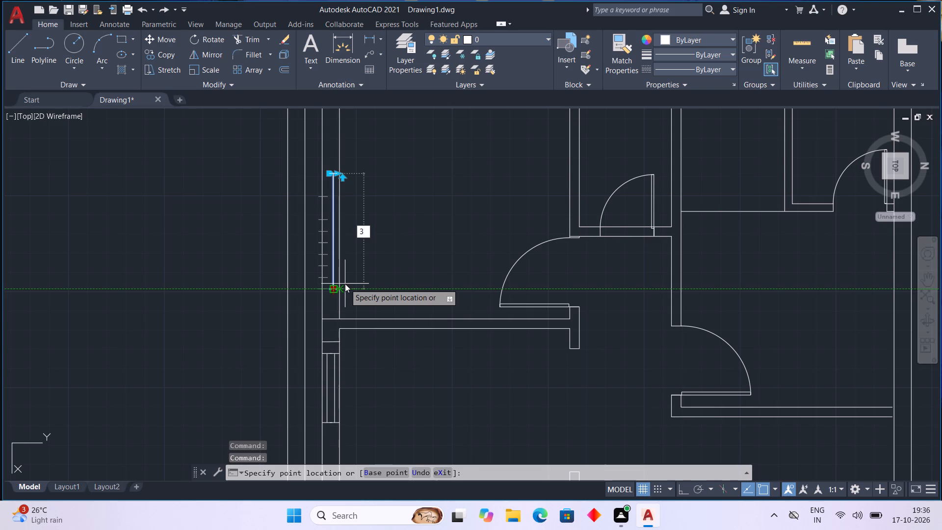
type("'4")
key("shift+quotedbl")
key("Return")
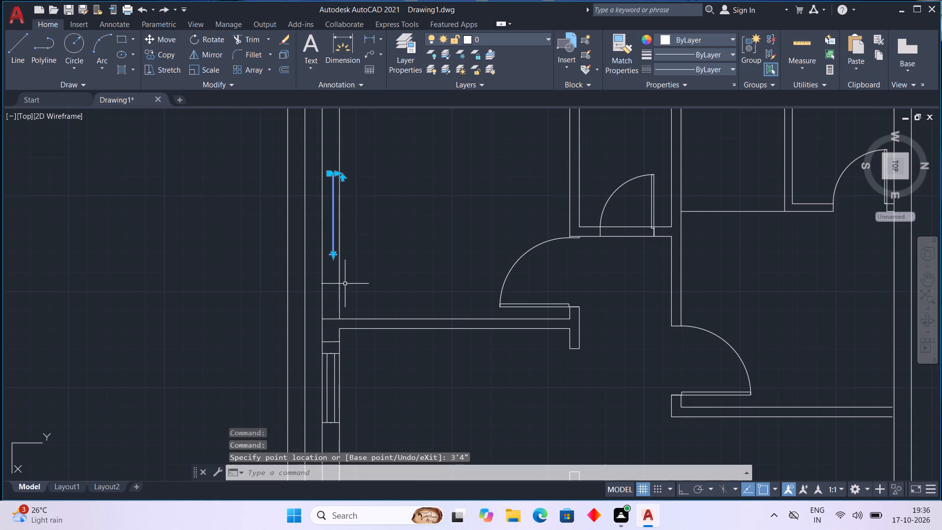
key("Escape")
Set the width of the same window block across the wall thickness to 5".
scroll(350, 268, "up", 2)
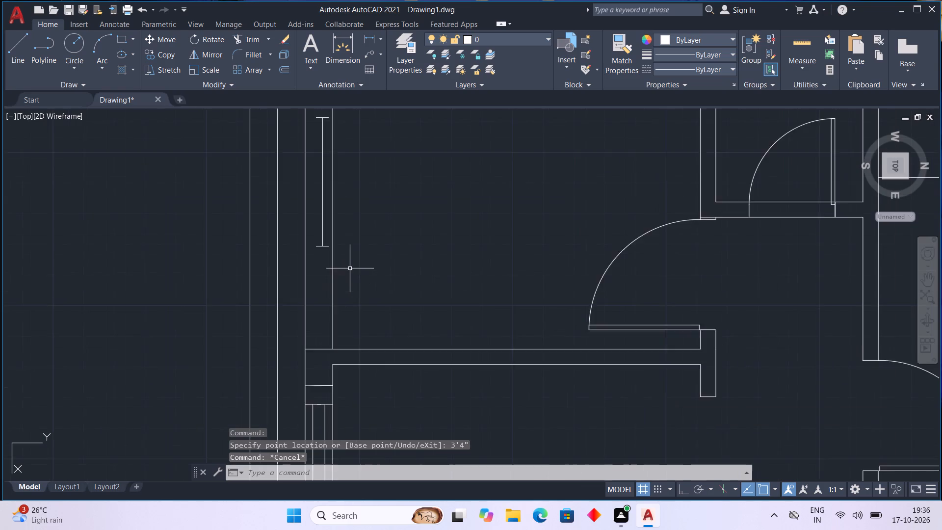
scroll(349, 270, "down", 2)
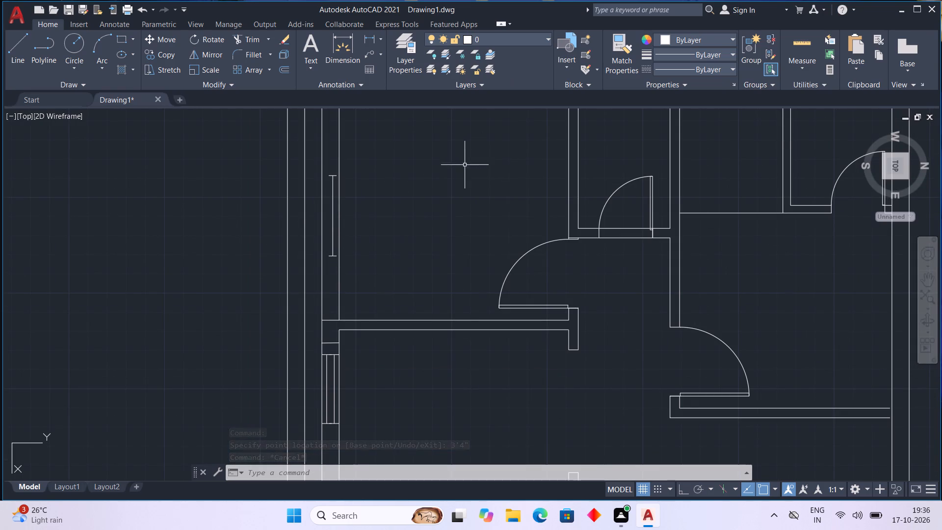
middle_click(393, 254)
middle_click_drag(394, 256, 400, 278)
scroll(343, 255, "up", 1)
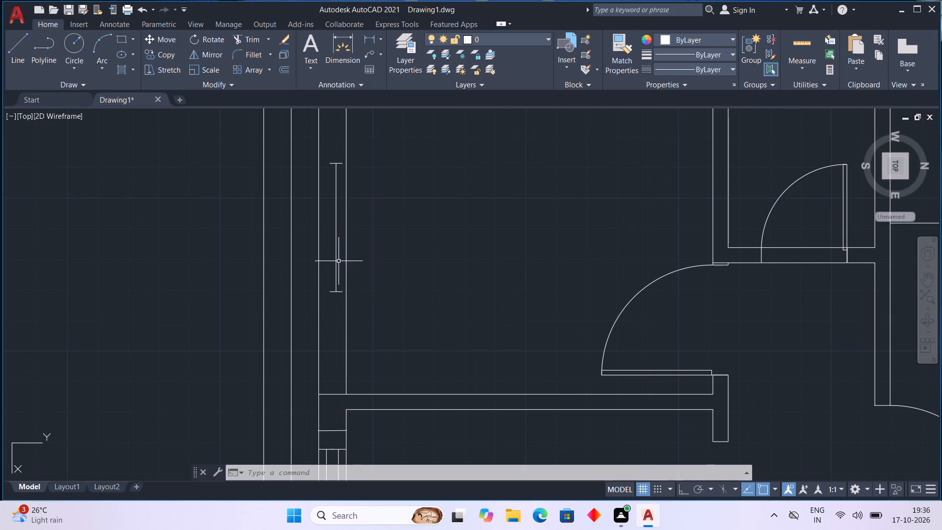
left_click(338, 264)
scroll(332, 163, "up", 2)
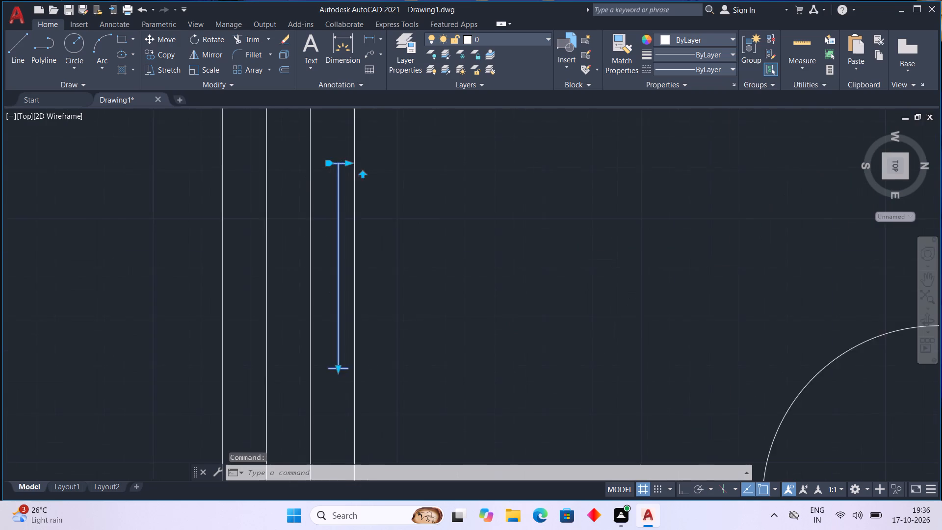
left_click(356, 162)
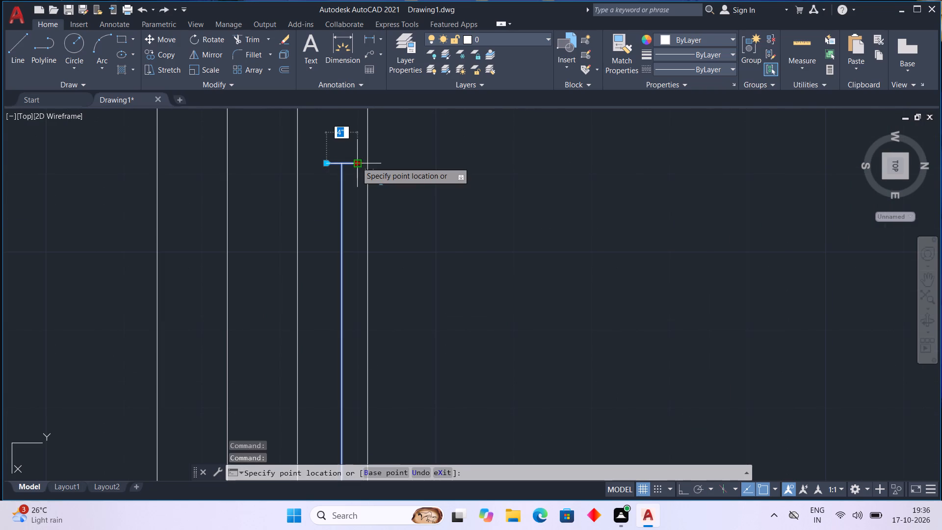
left_click_drag(356, 162, 365, 162)
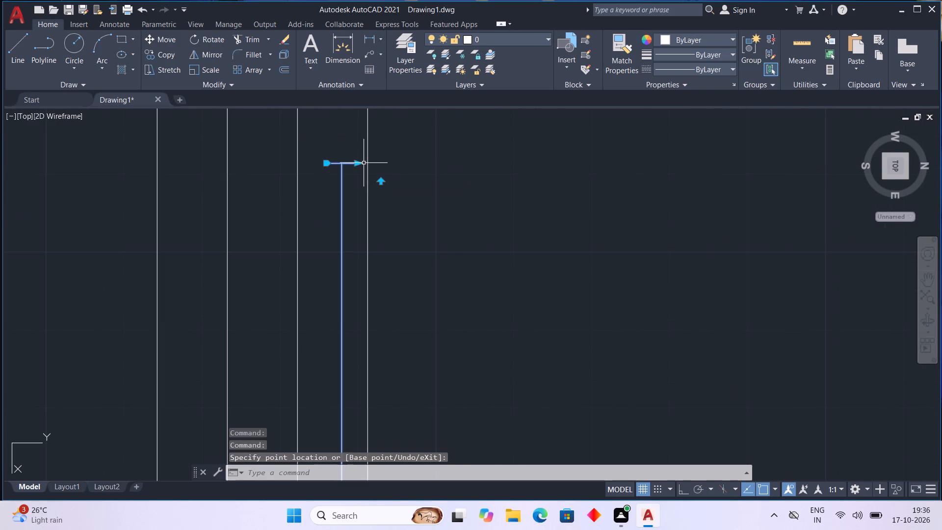
left_click(361, 163)
key("Escape")
left_click(355, 162)
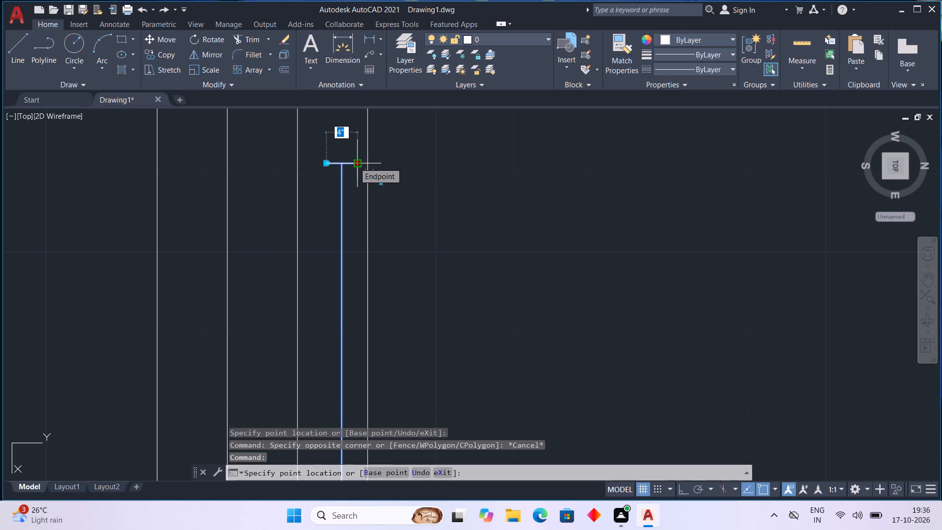
key("5")
key("shift+quotedbl")
key("Return")
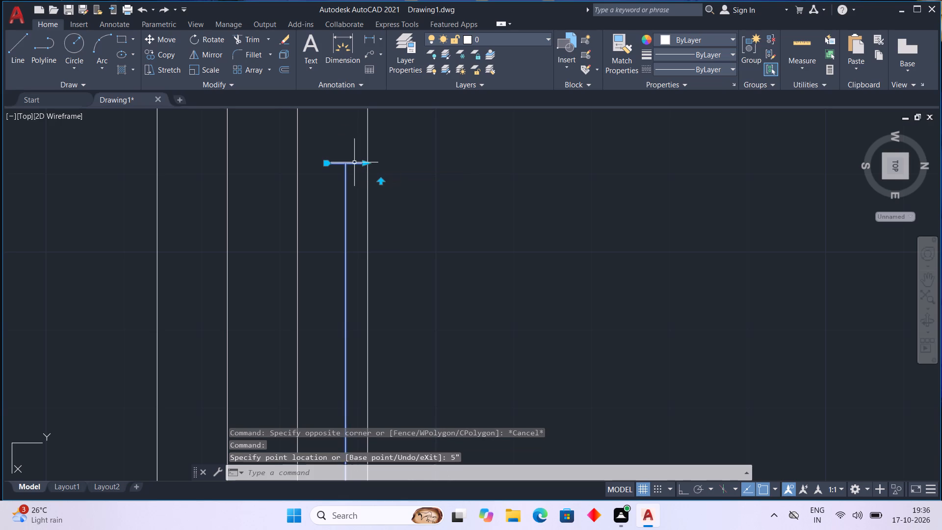
key("Escape")
Nudge the resized window block sideways within the wall until its edge meets the wall's inner face line.
scroll(351, 197, "up", 1)
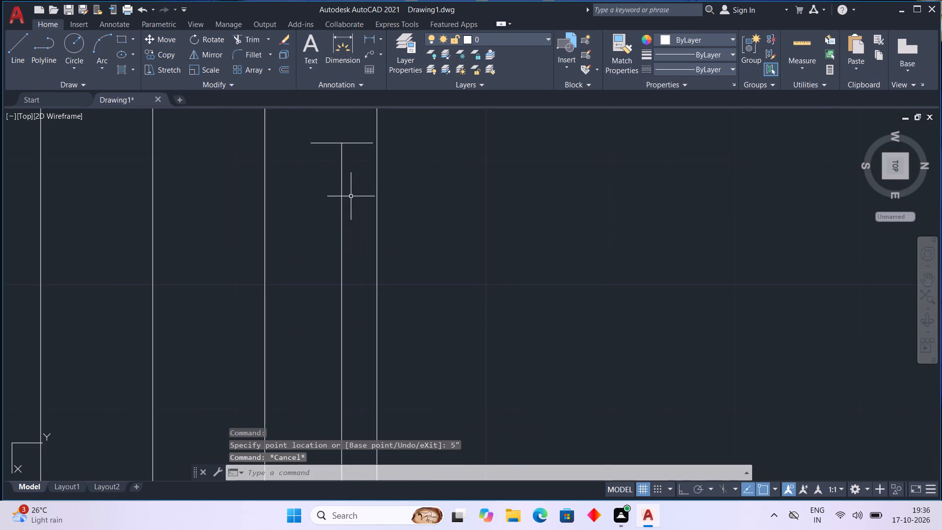
middle_click_drag(366, 177, 390, 266)
scroll(388, 246, "up", 2)
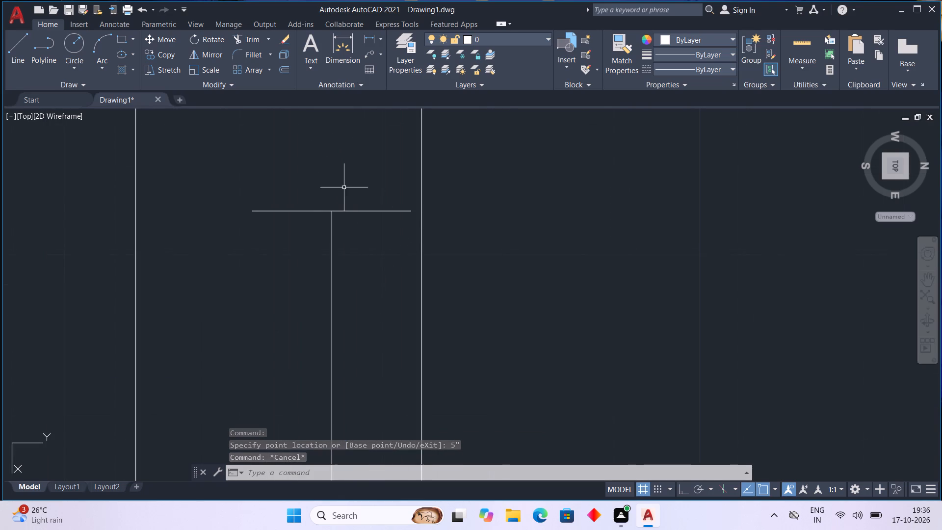
left_click(341, 211)
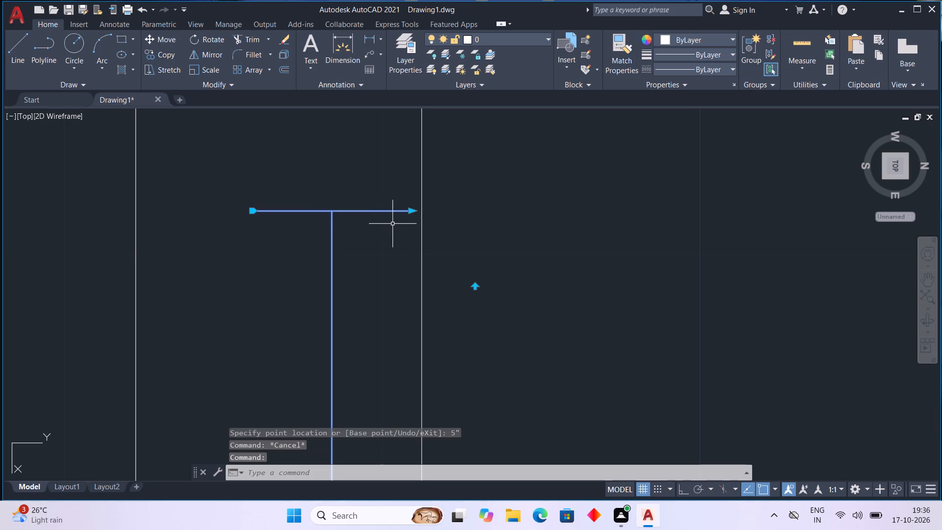
scroll(399, 225, "down", 2)
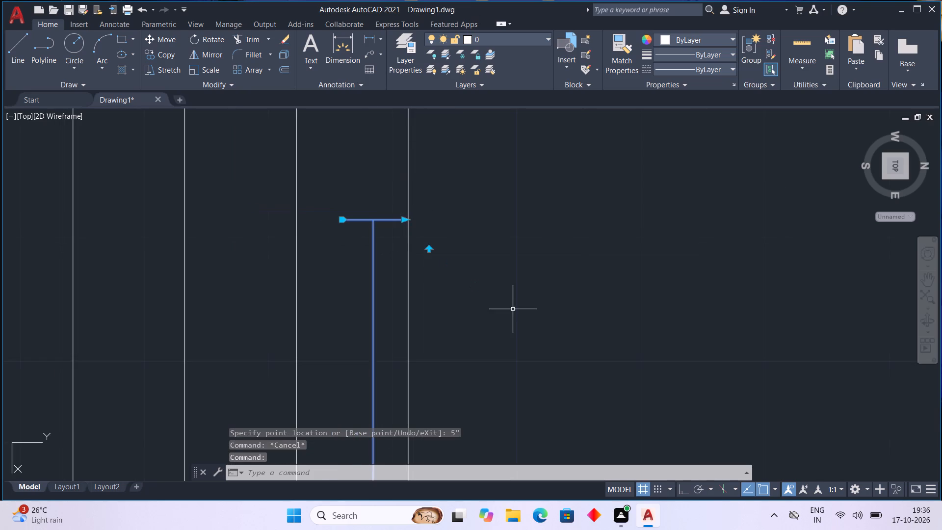
scroll(550, 190, "down", 2)
scroll(516, 418, "up", 1)
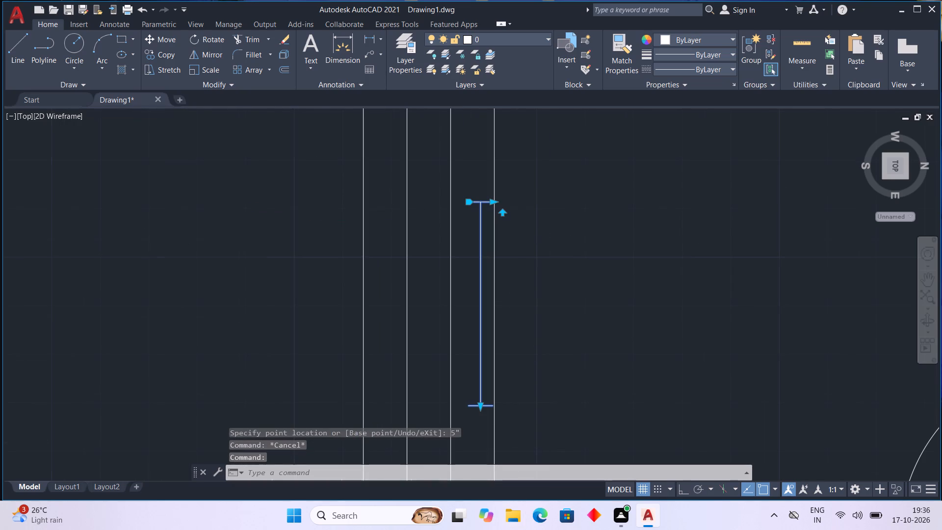
scroll(516, 418, "up", 3)
key("ctrl+Right")
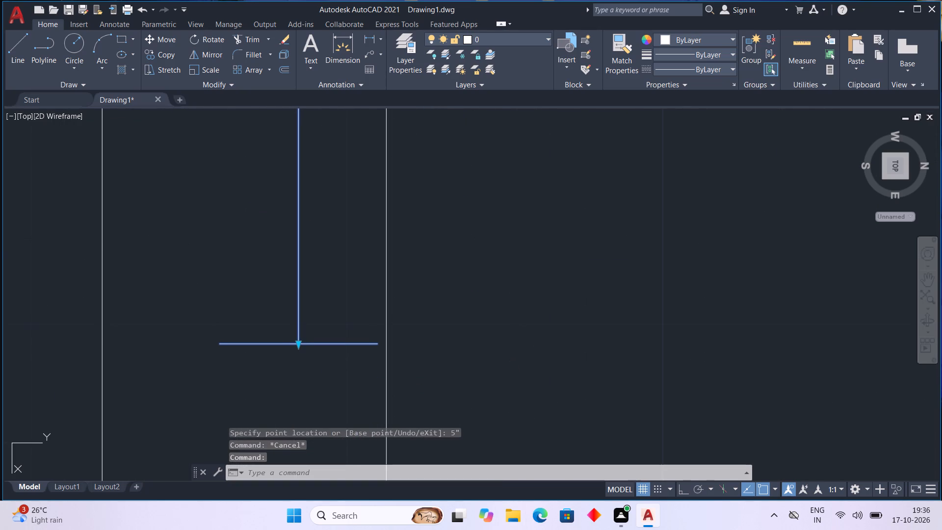
key("ctrl+Right")
key("ctrl+Right")
key("ctrl+Right")
key("ctrl+Right")
key("ctrl+Right")
key("ctrl+Right")
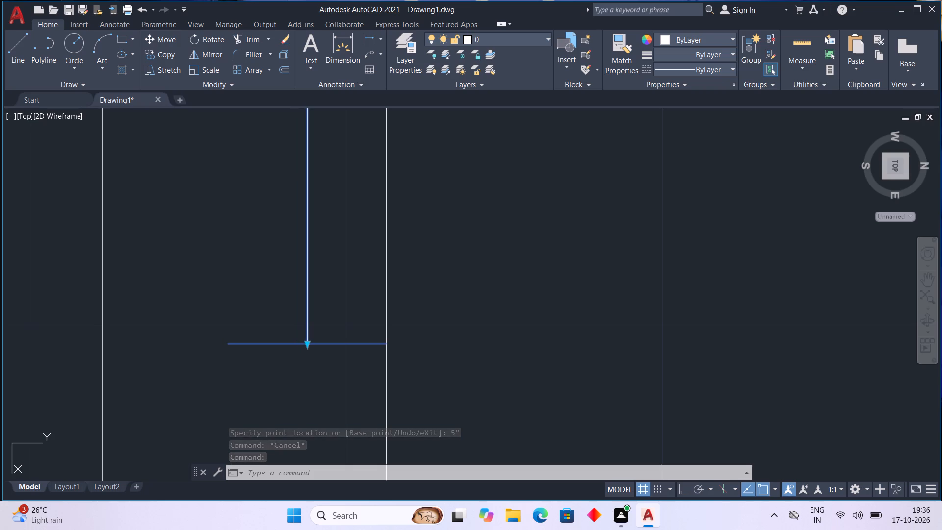
key("Escape")
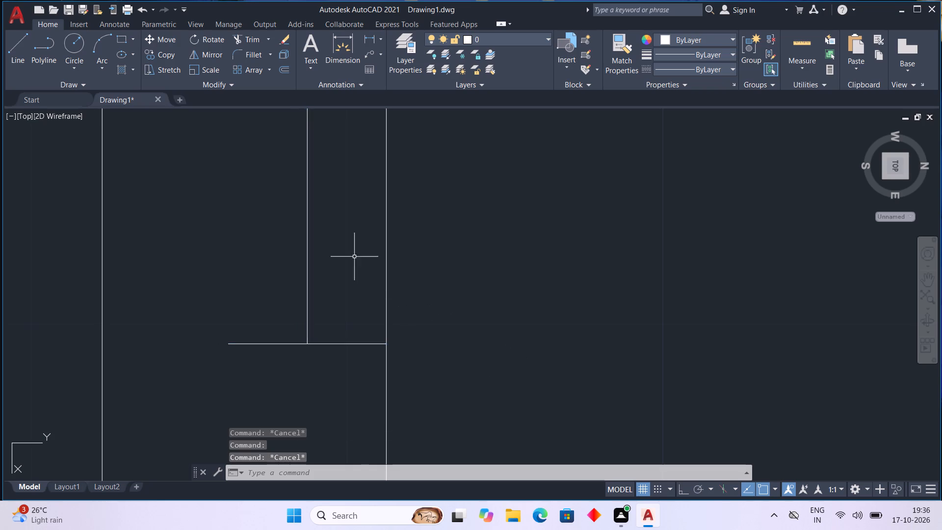
Copy the window block 4" sideways from its lower end toward the wall's outer face, spanning the wall thickness.
scroll(343, 247, "down", 2)
scroll(411, 228, "down", 3)
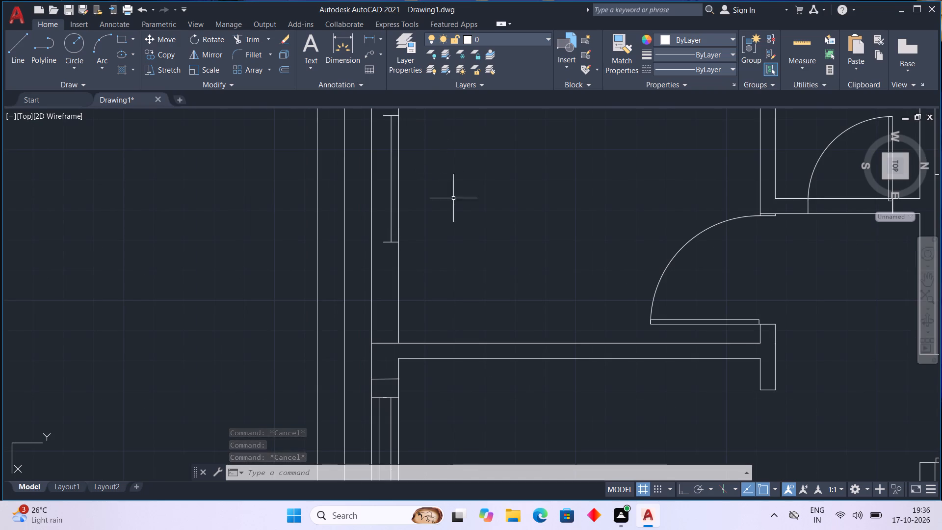
left_click(390, 128)
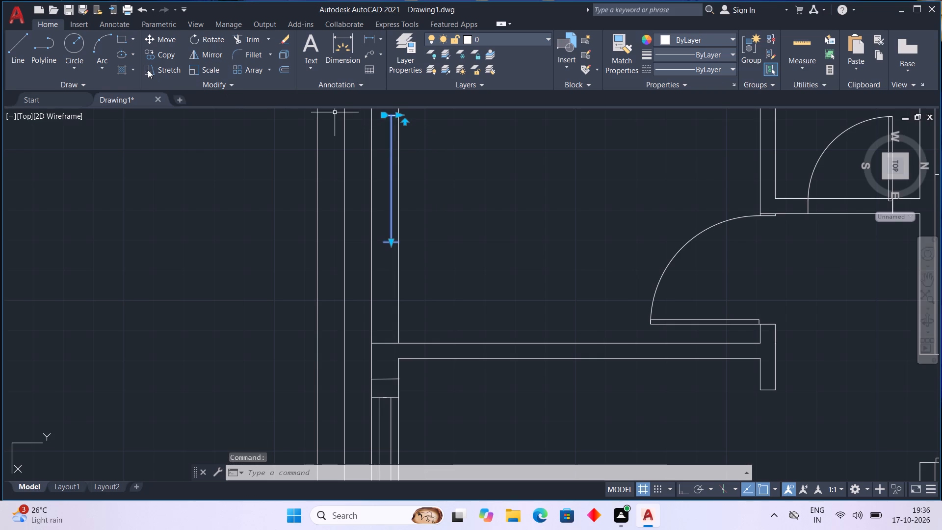
left_click(148, 55)
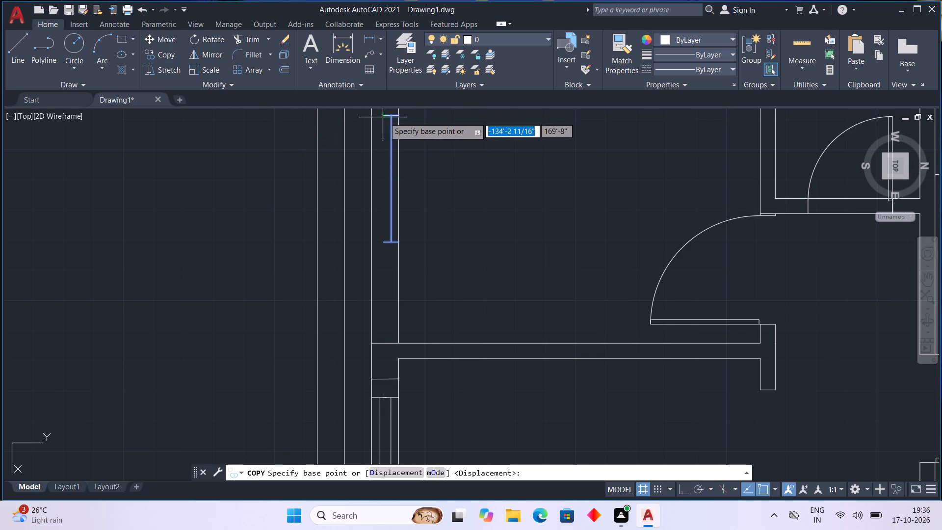
left_click(390, 241)
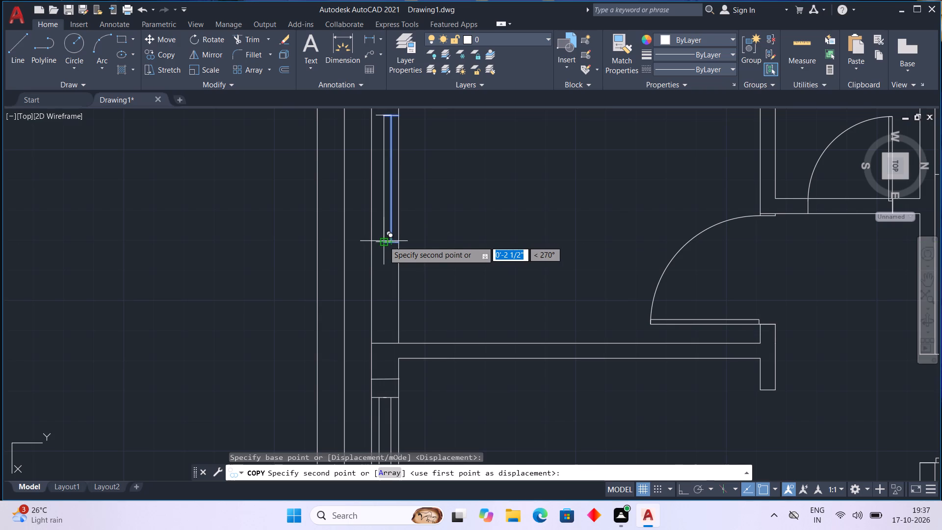
scroll(383, 241, "up", 4)
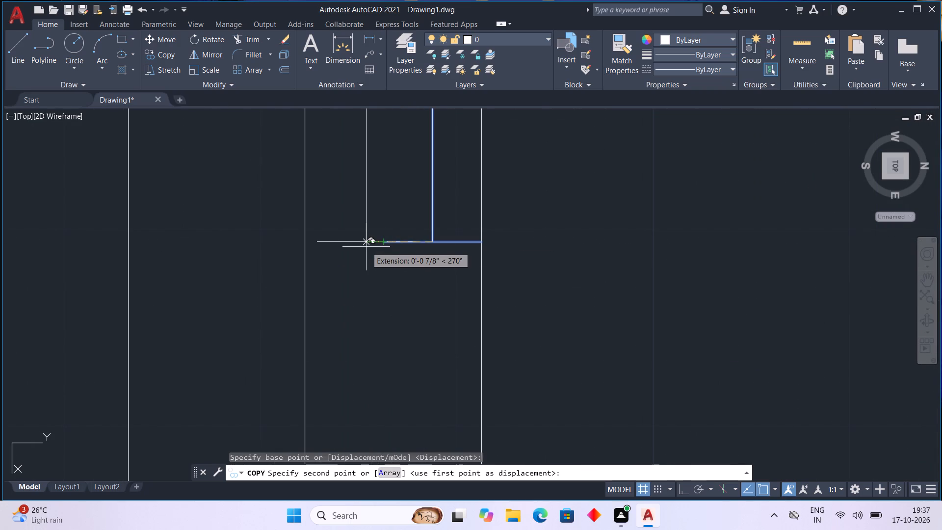
scroll(366, 247, "up", 3)
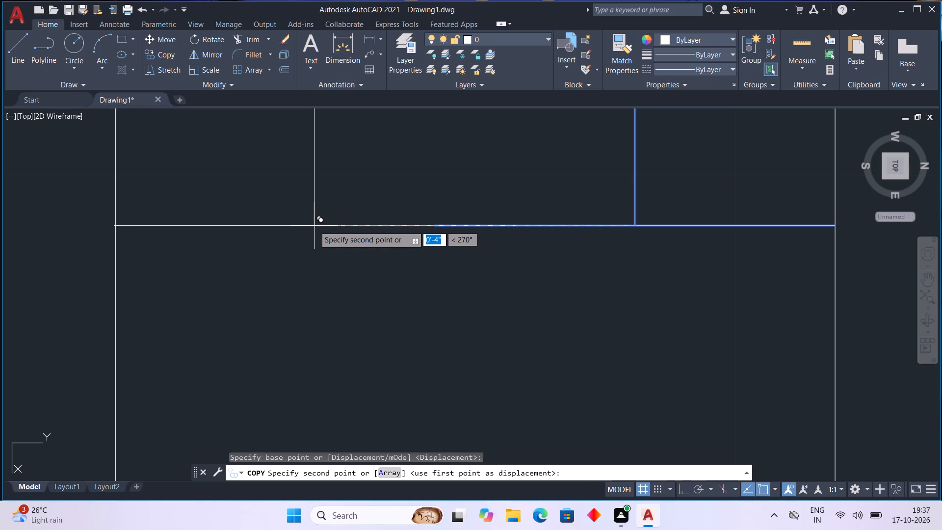
left_click(314, 226)
key("Escape")
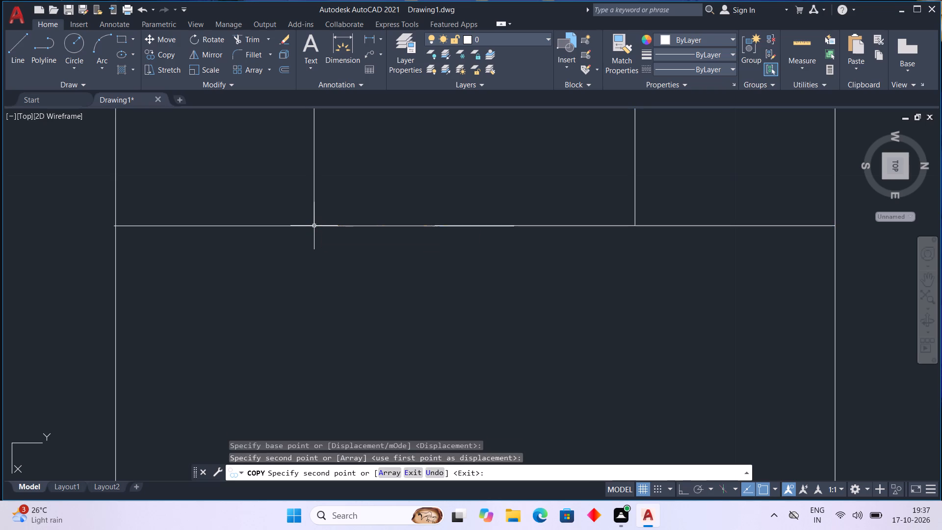
Examine the overall floor plan, checking the new upper-left room window and the remaining outer walls and openings.
scroll(317, 226, "down", 2)
scroll(369, 299, "down", 1)
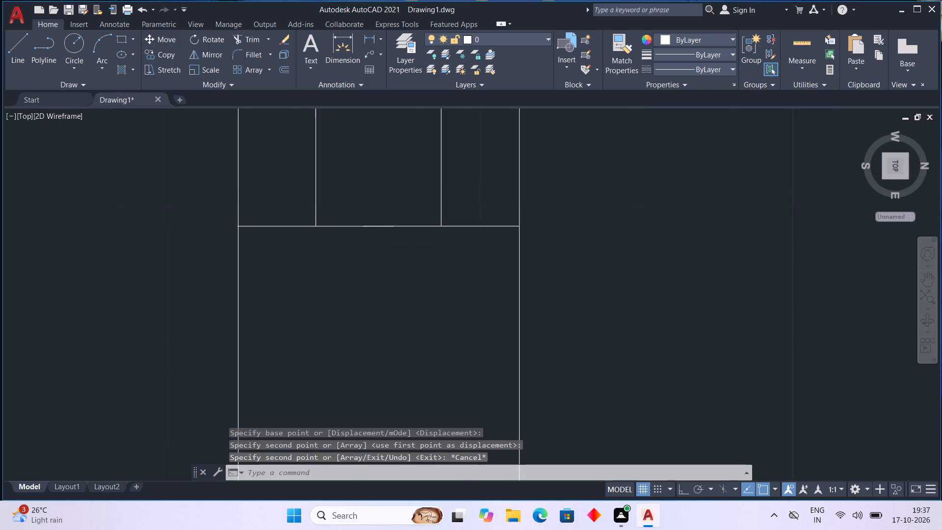
scroll(369, 299, "down", 4)
scroll(408, 248, "down", 1)
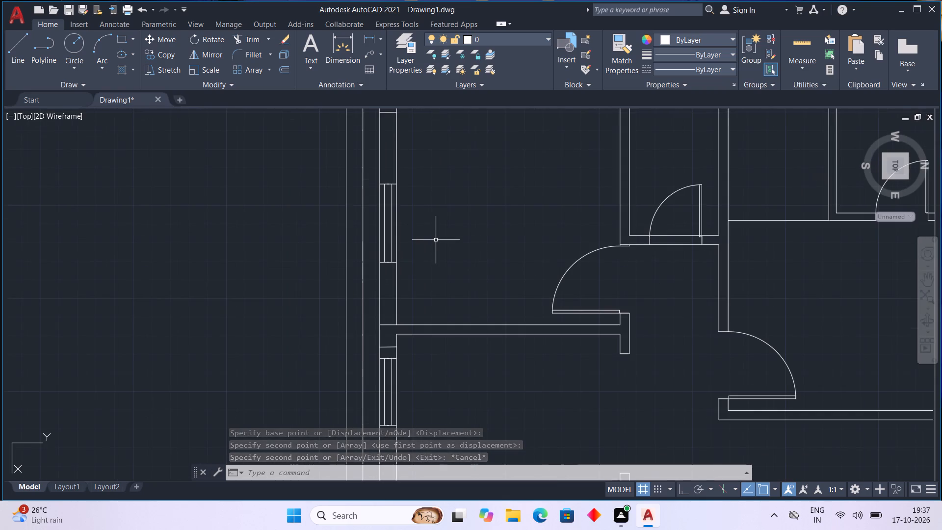
scroll(436, 240, "down", 1)
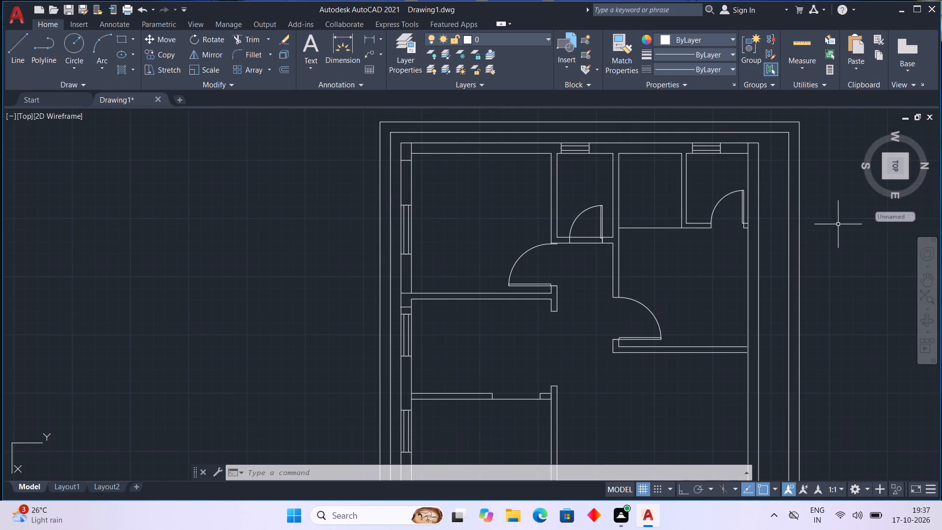
scroll(465, 300, "down", 2)
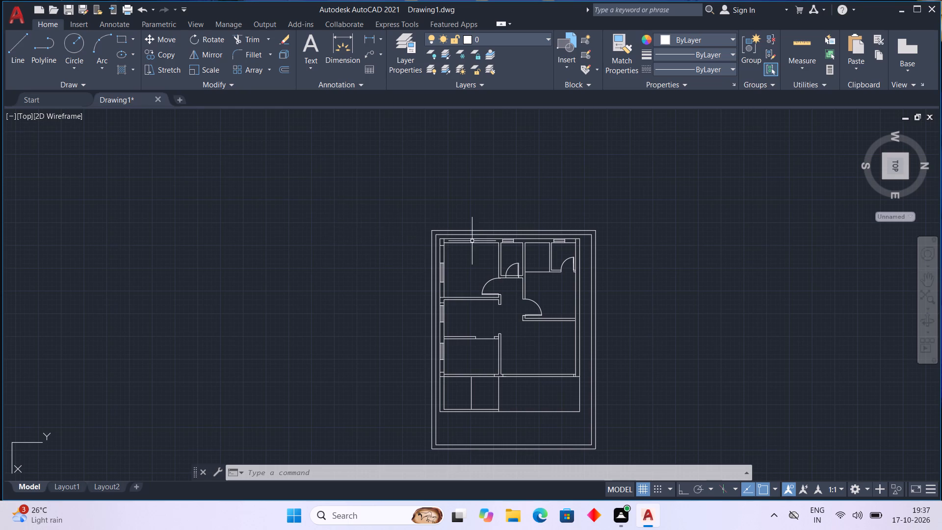
scroll(472, 243, "up", 3)
middle_click(428, 283)
scroll(469, 259, "down", 2)
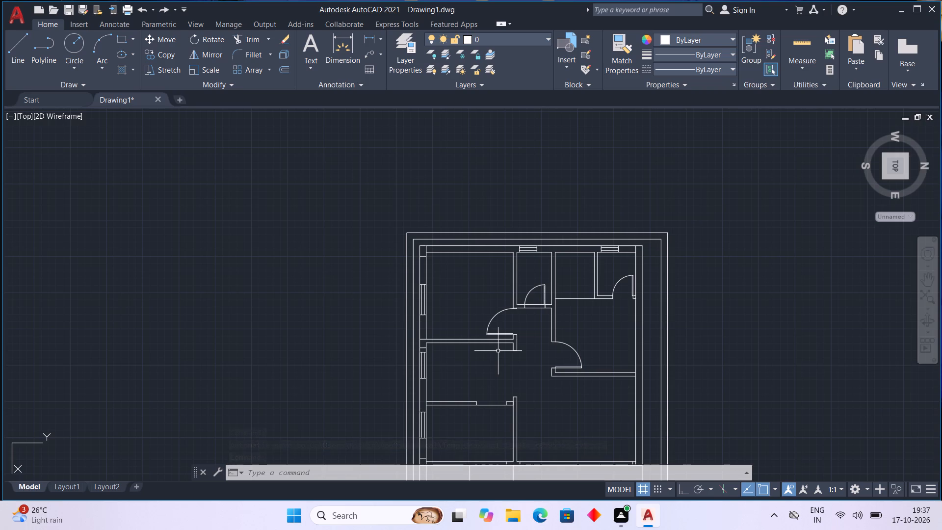
key("Escape")
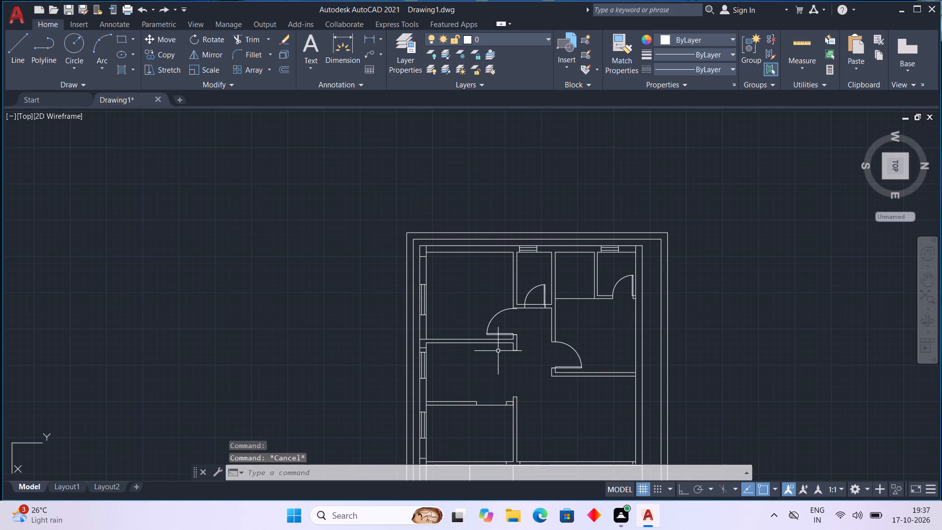
Examine the overall floor plan and the upper rooms, checking the top outer wall for where another window is needed.
key("Escape")
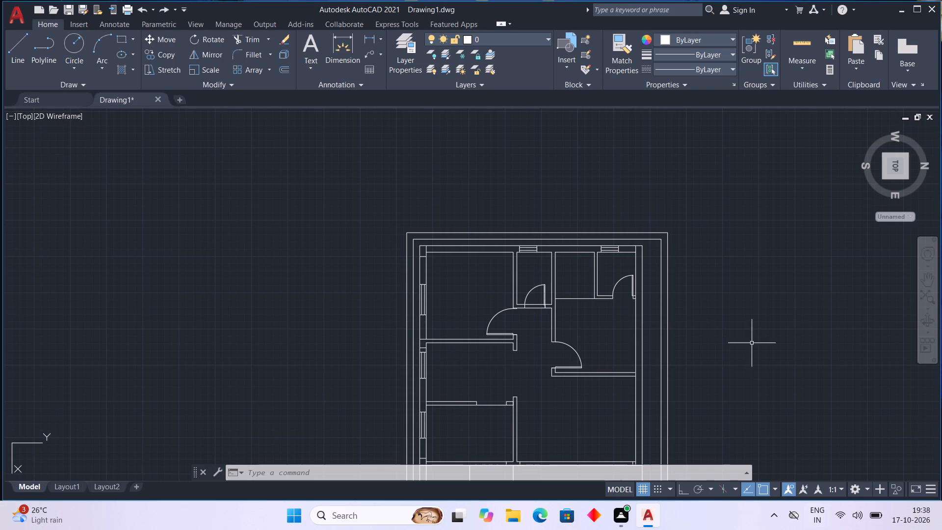
scroll(671, 285, "down", 2)
right_click_drag(711, 303, 619, 309)
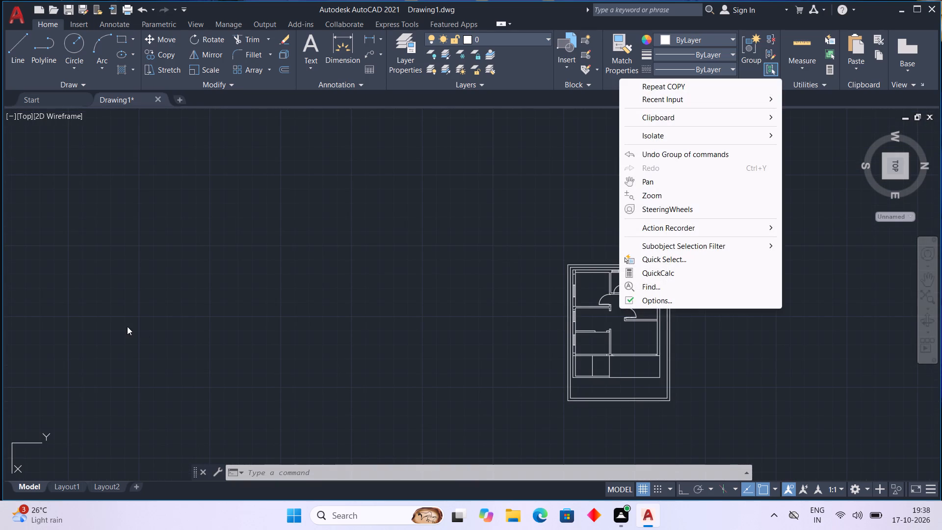
left_click_drag(127, 325, 147, 323)
key("Escape")
scroll(680, 319, "up", 1)
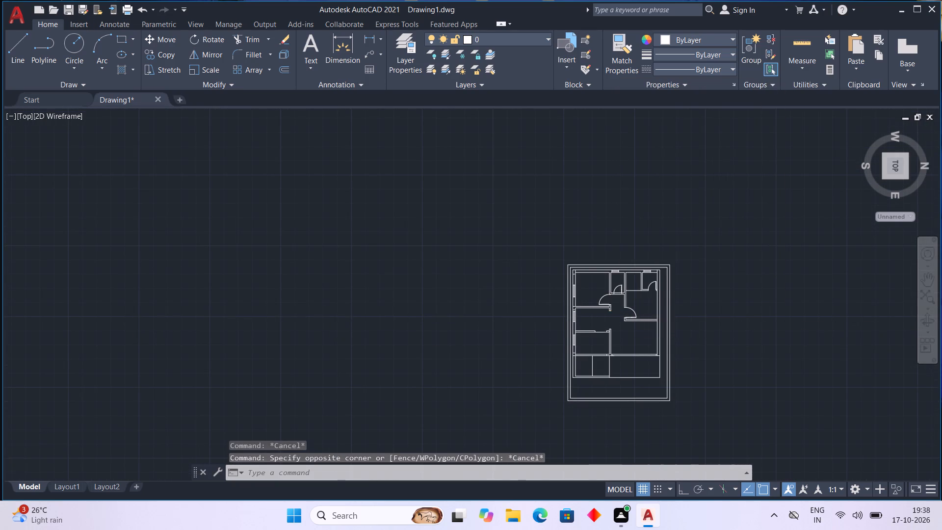
scroll(680, 319, "up", 2)
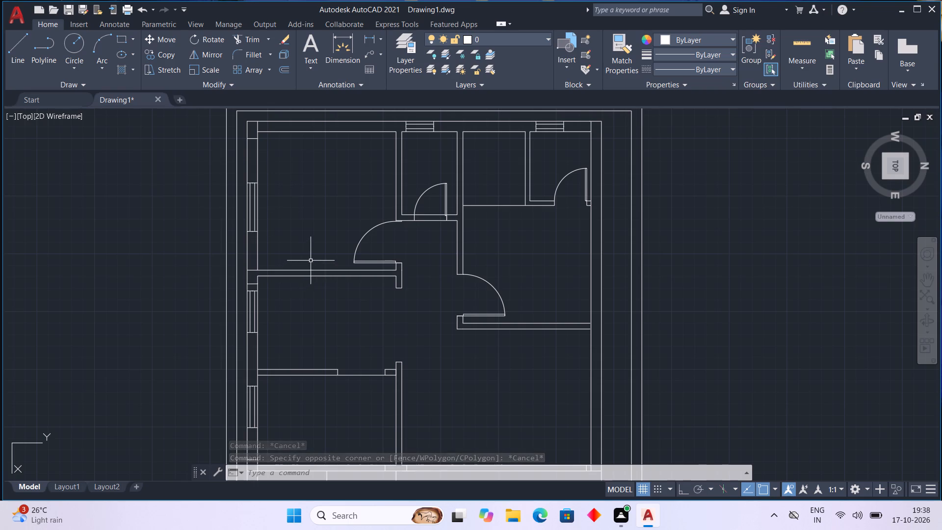
scroll(336, 210, "down", 1)
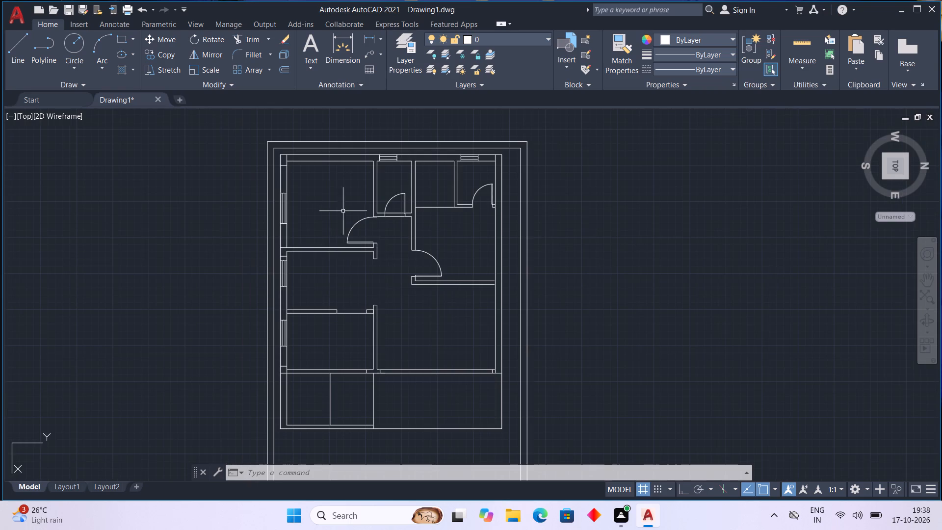
scroll(455, 303, "down", 1)
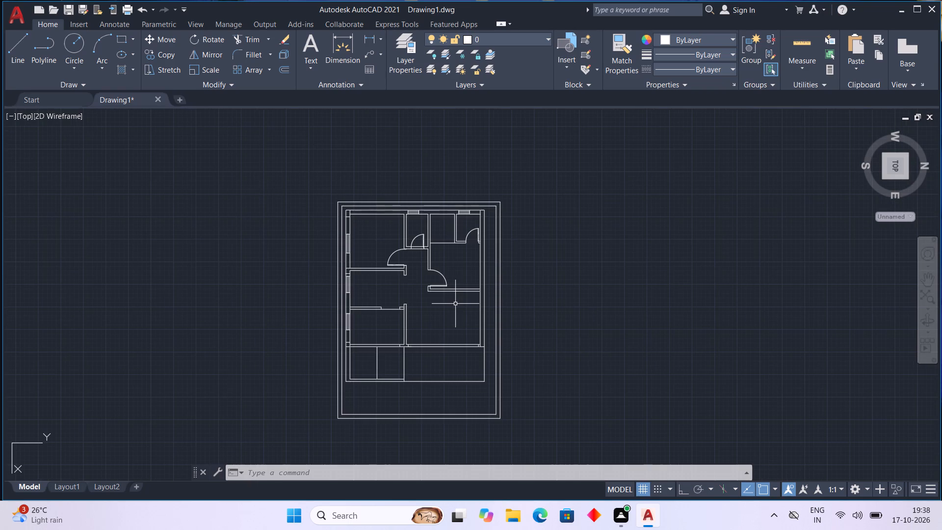
scroll(455, 304, "up", 1)
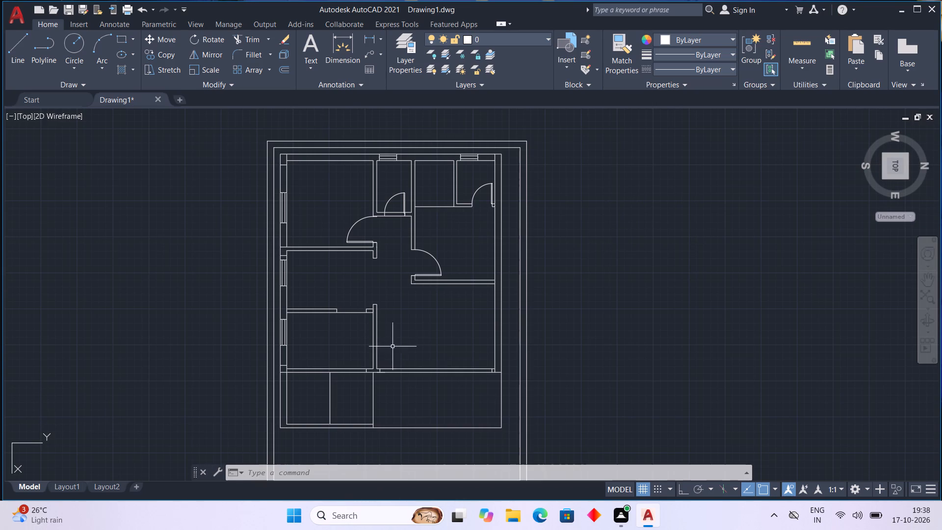
scroll(376, 308, "up", 1)
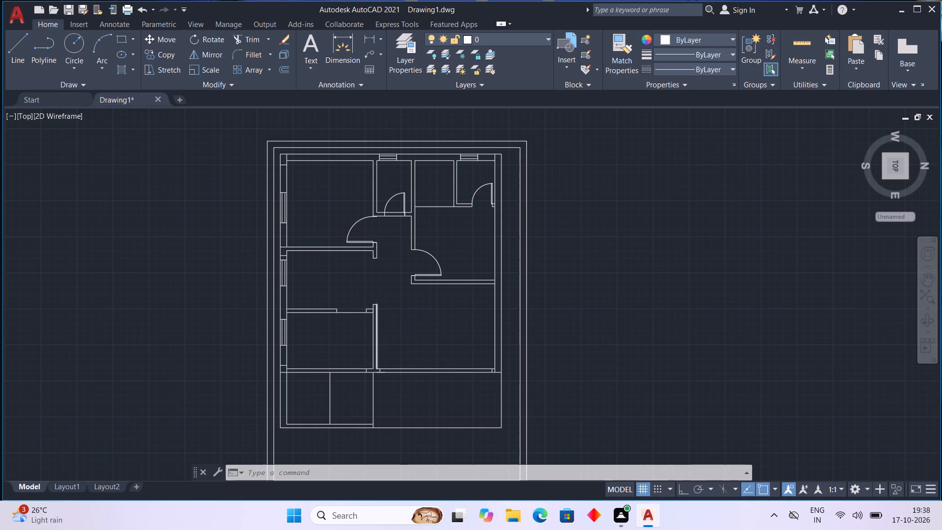
scroll(381, 346, "down", 1)
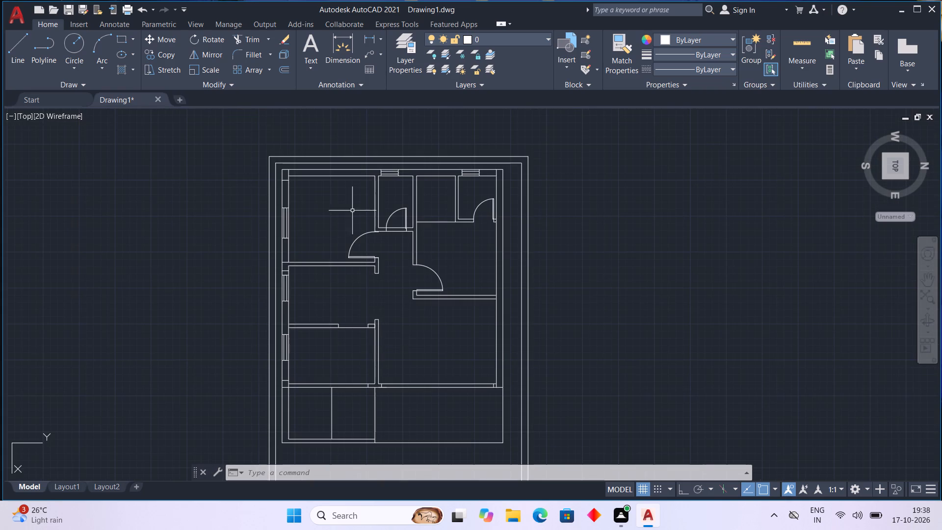
scroll(342, 186, "up", 2)
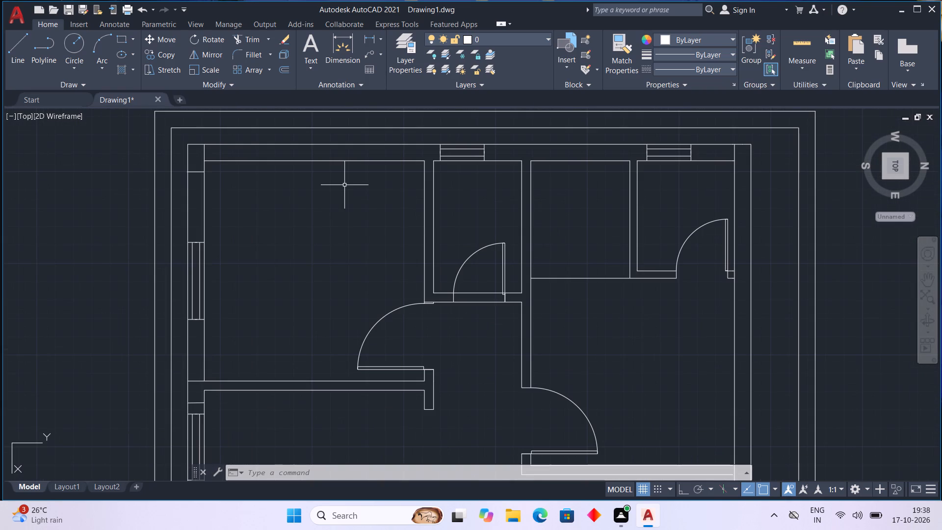
scroll(380, 176, "up", 1)
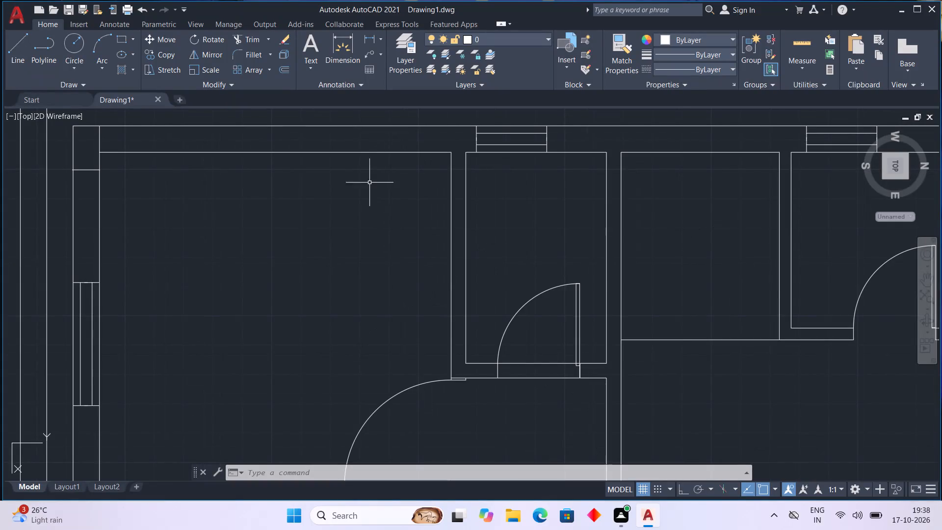
scroll(367, 184, "down", 1)
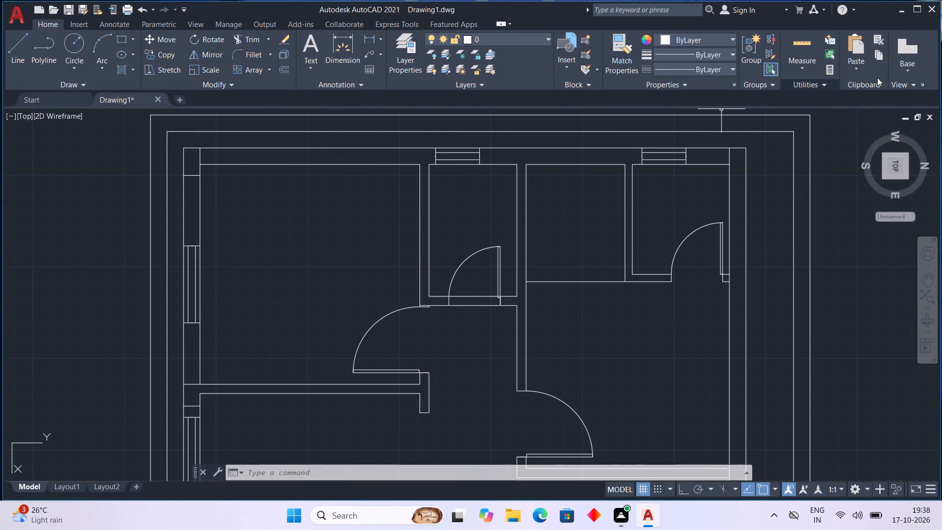
Copy the small bathroom's window block about 3'-4" along the top outer wall into the upper-left room, placing two copies to span the wall thickness.
left_click(440, 157)
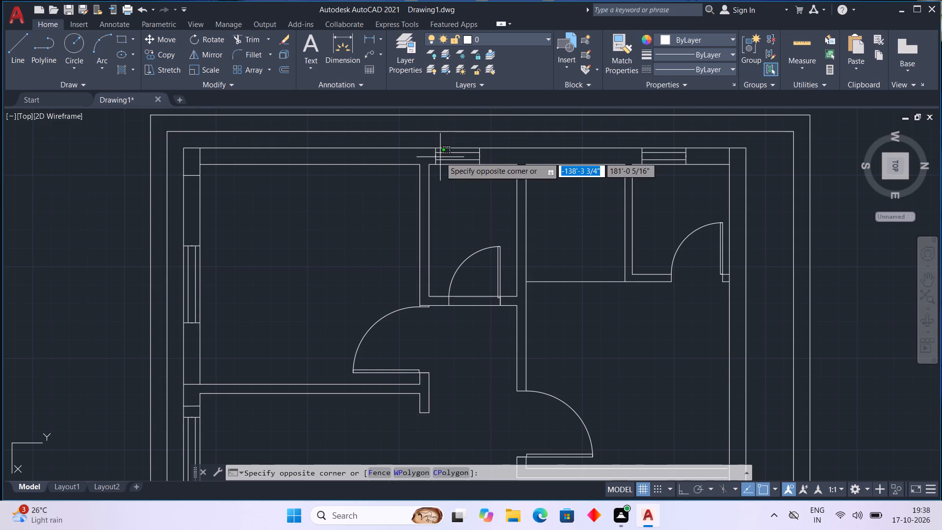
key("Escape")
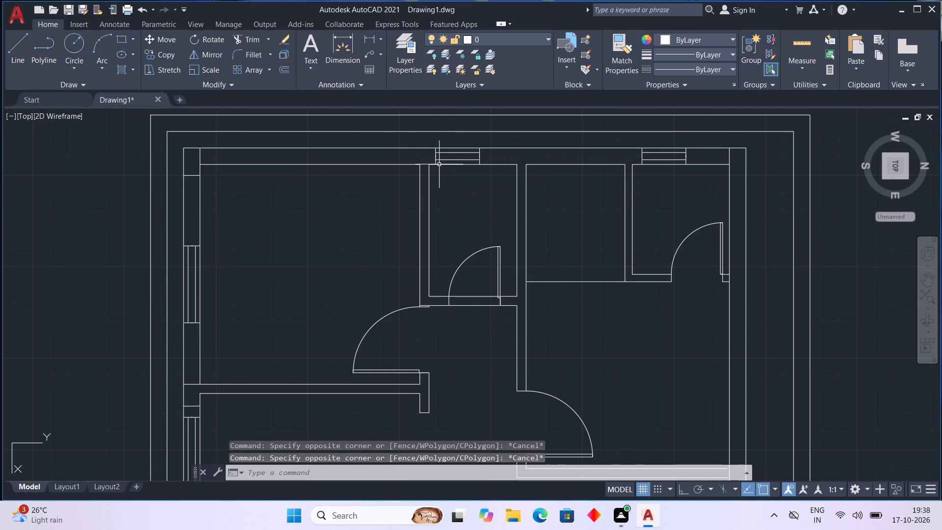
left_click(440, 159)
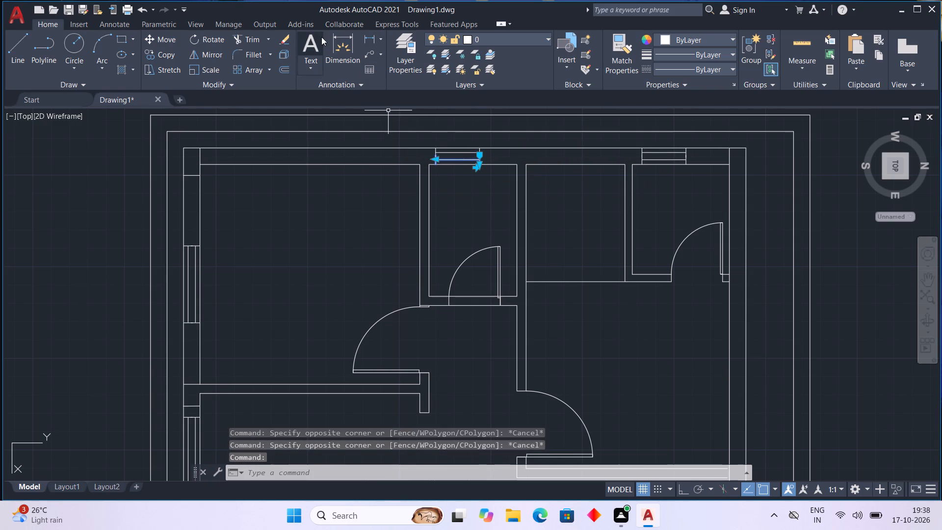
left_click(160, 56)
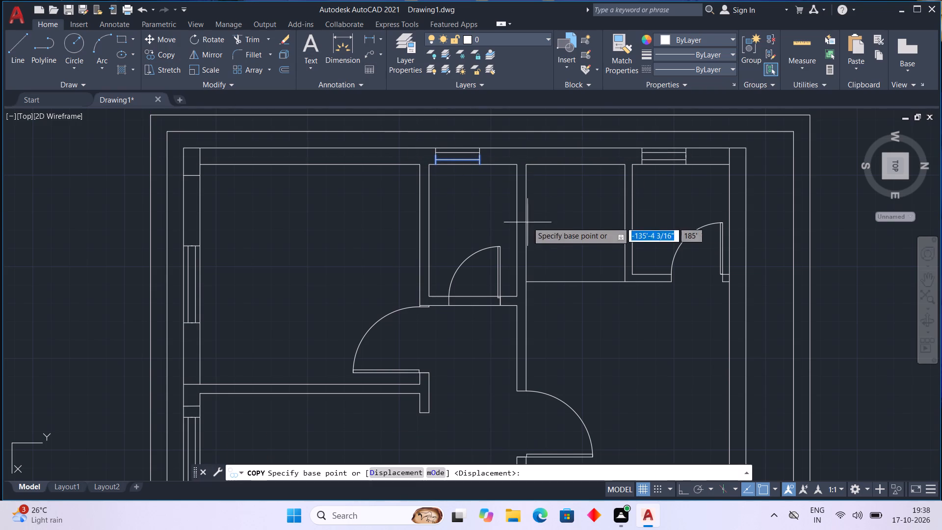
left_click(437, 160)
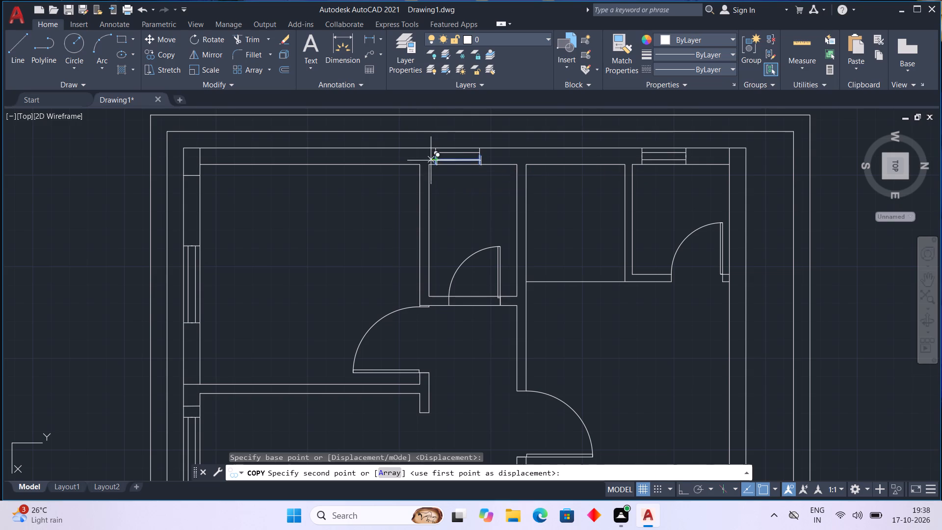
left_click(362, 158)
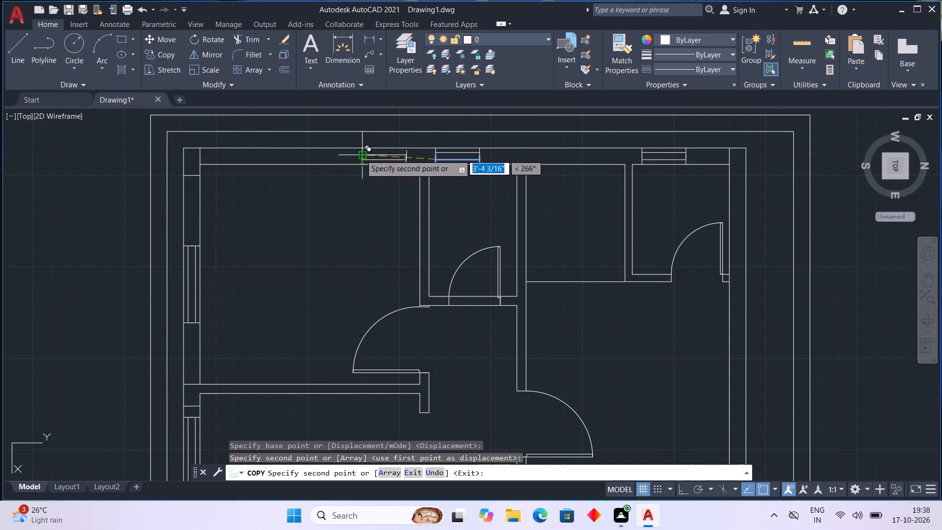
scroll(360, 154, "up", 4)
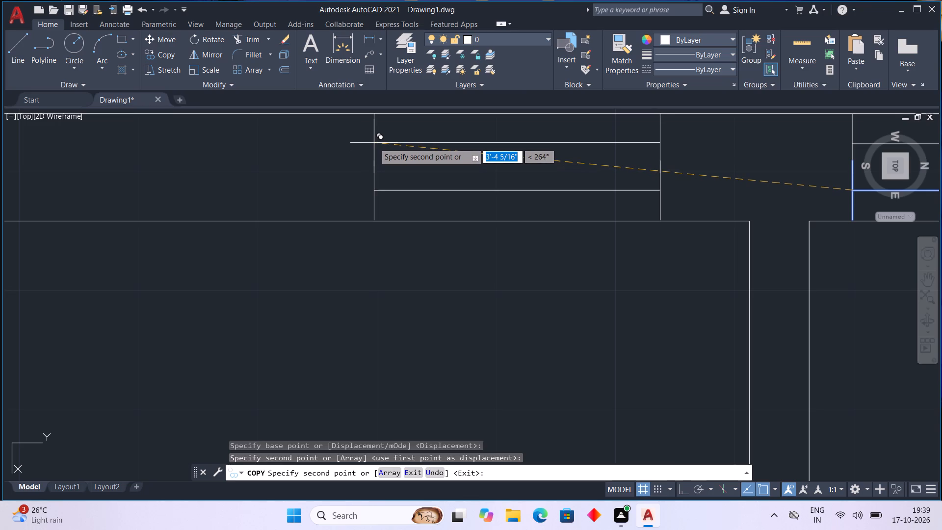
left_click(374, 143)
key("Escape")
scroll(402, 206, "down", 3)
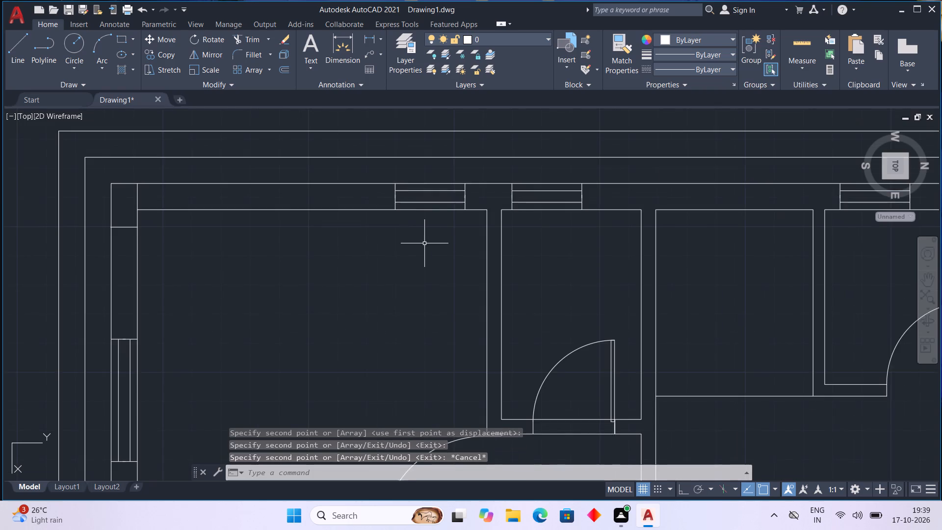
Examine the floor plan's rooms and outer walls for remaining walls without windows.
scroll(432, 248, "down", 1)
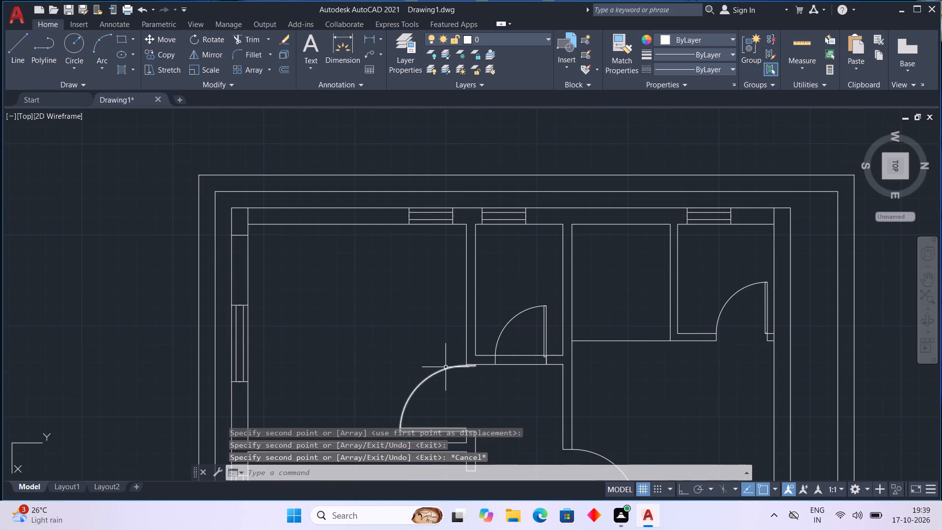
scroll(465, 354, "down", 2)
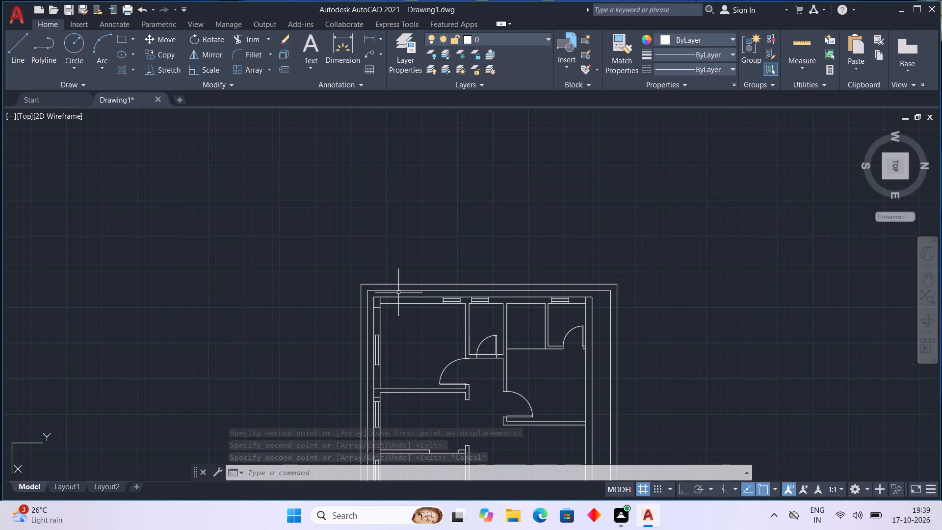
scroll(639, 458, "up", 2)
scroll(625, 364, "down", 2)
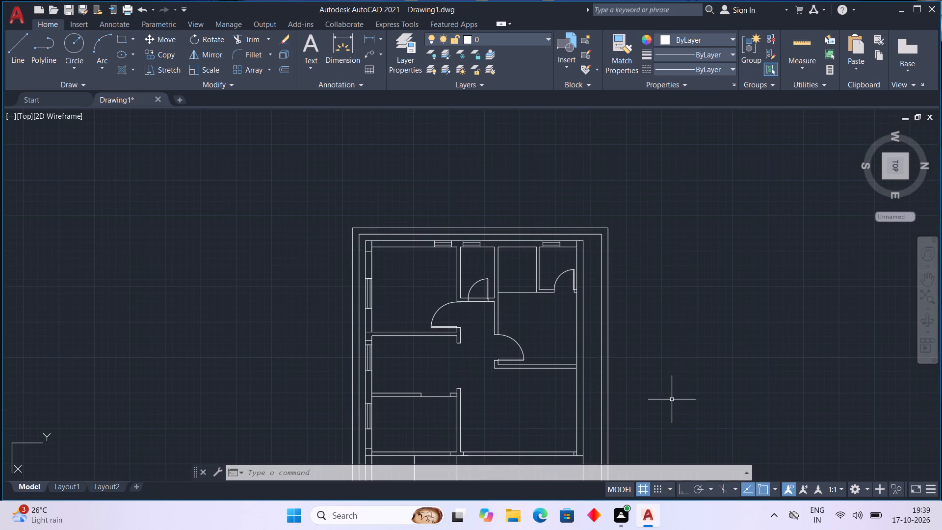
scroll(670, 398, "up", 1)
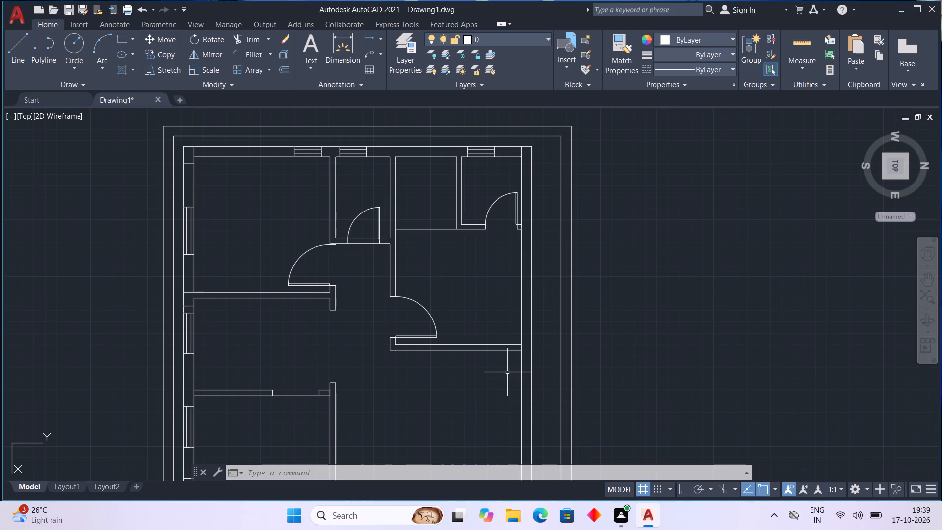
scroll(507, 372, "down", 1)
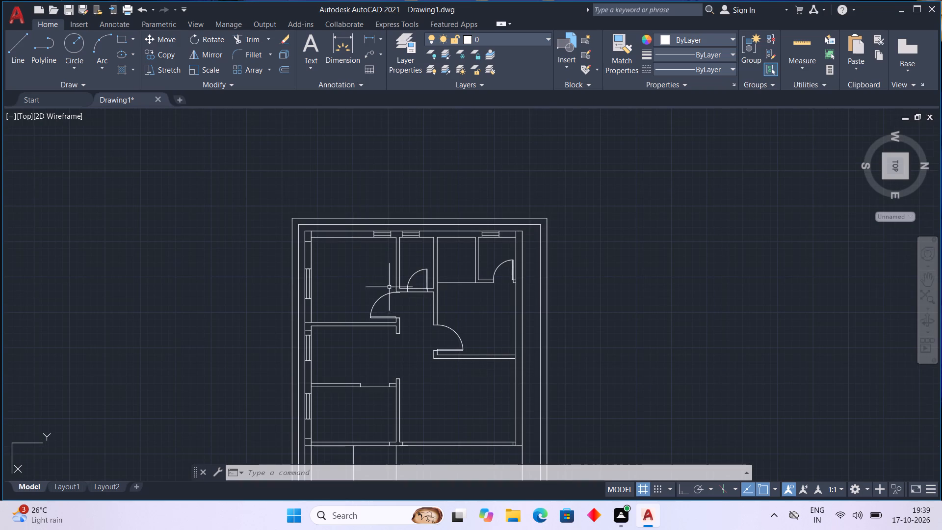
Copy the upper-left room's left-wall window block about 26'-10" away, into the right outer wall of the lower-right room, along the wall's inner face.
scroll(297, 293, "up", 2)
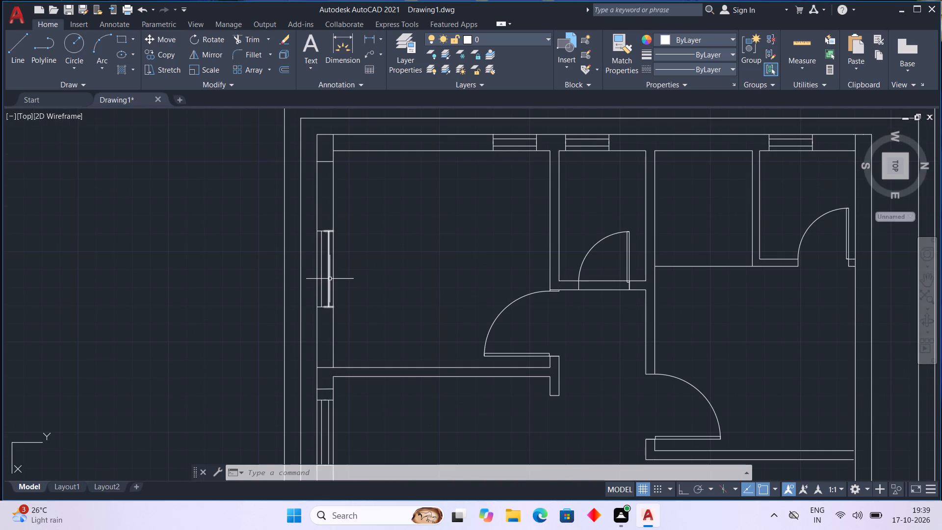
left_click(329, 279)
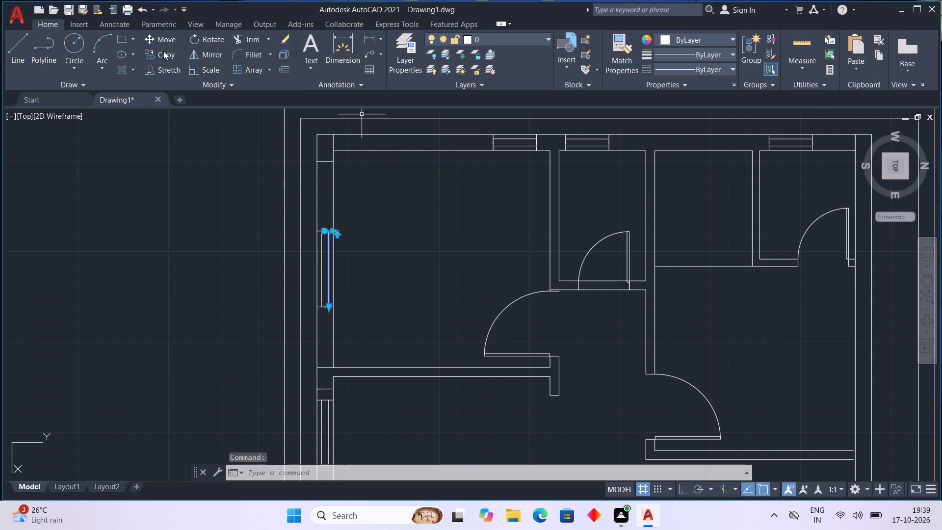
left_click(163, 51)
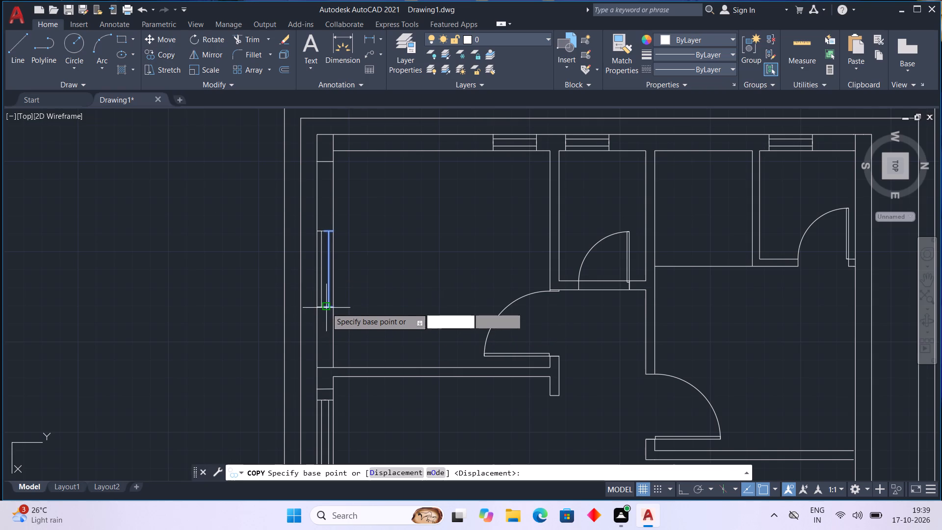
scroll(344, 308, "up", 2)
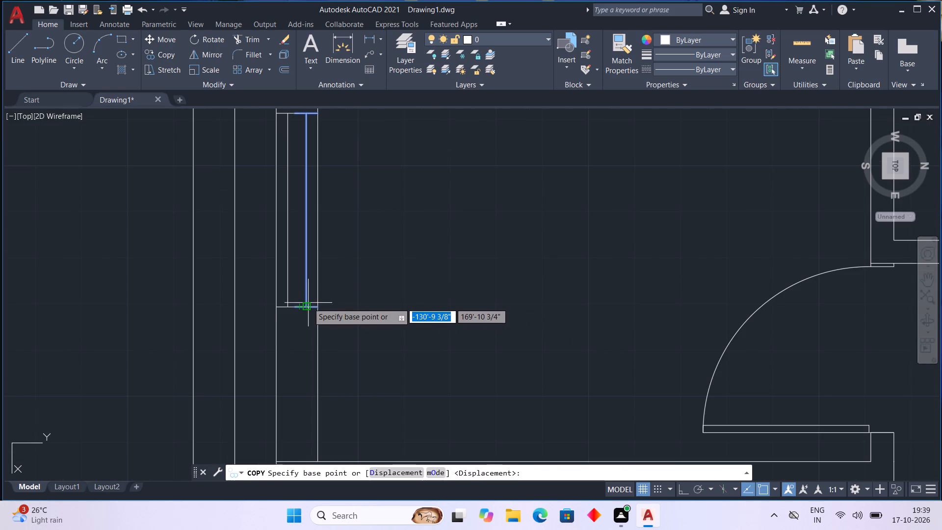
left_click(308, 303)
scroll(685, 334, "down", 5)
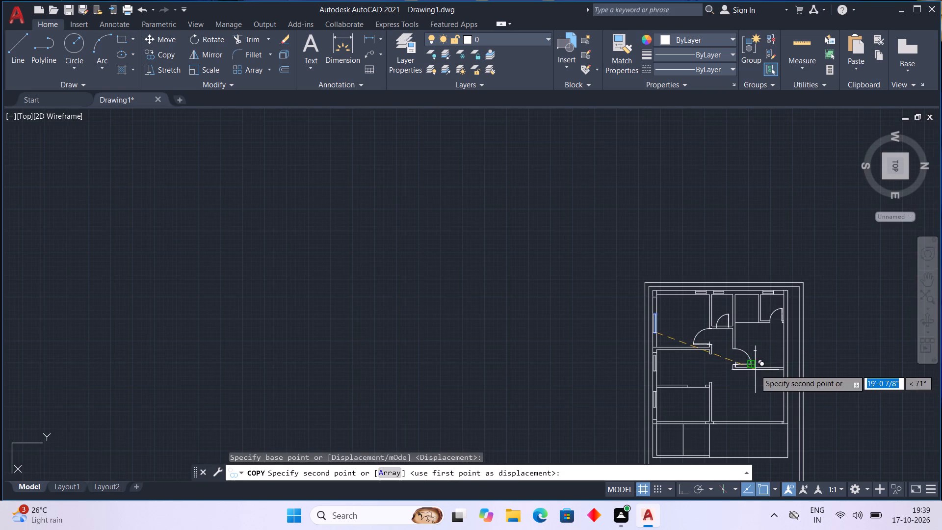
scroll(786, 403, "up", 2)
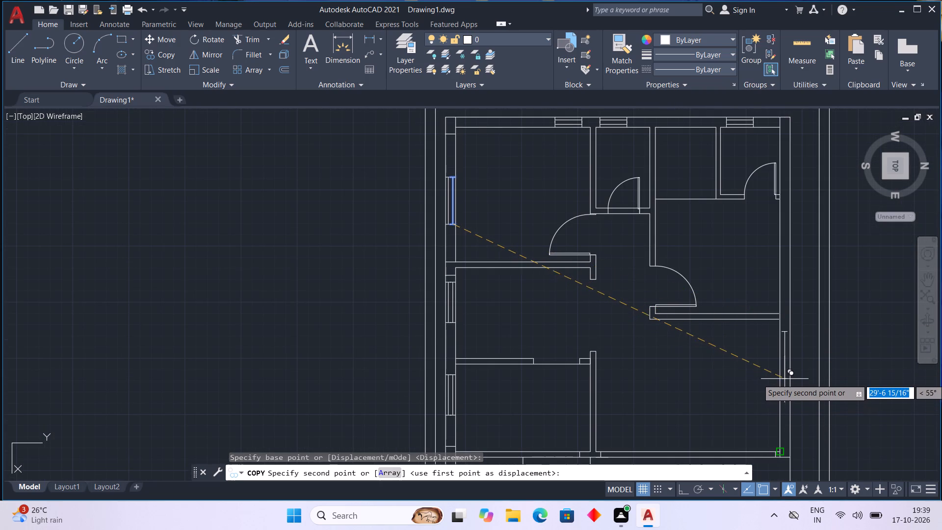
scroll(784, 374, "up", 1)
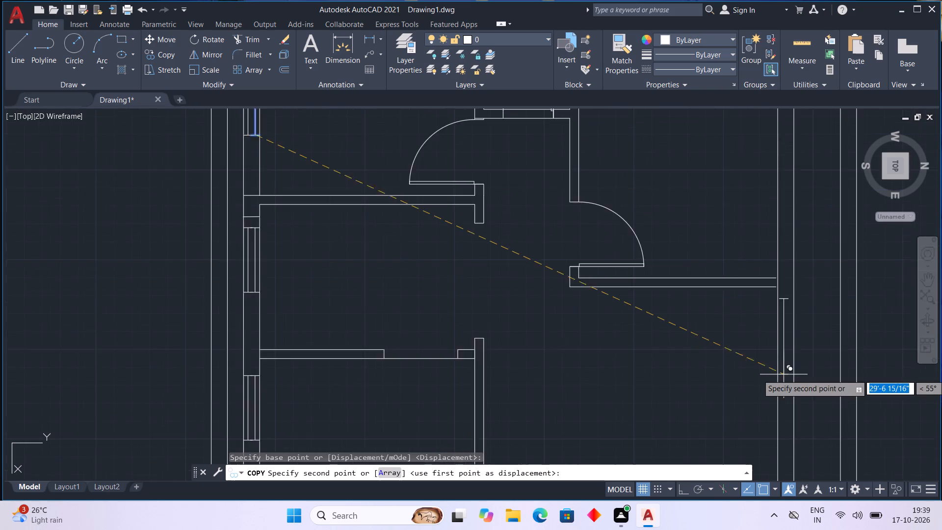
scroll(784, 374, "up", 2)
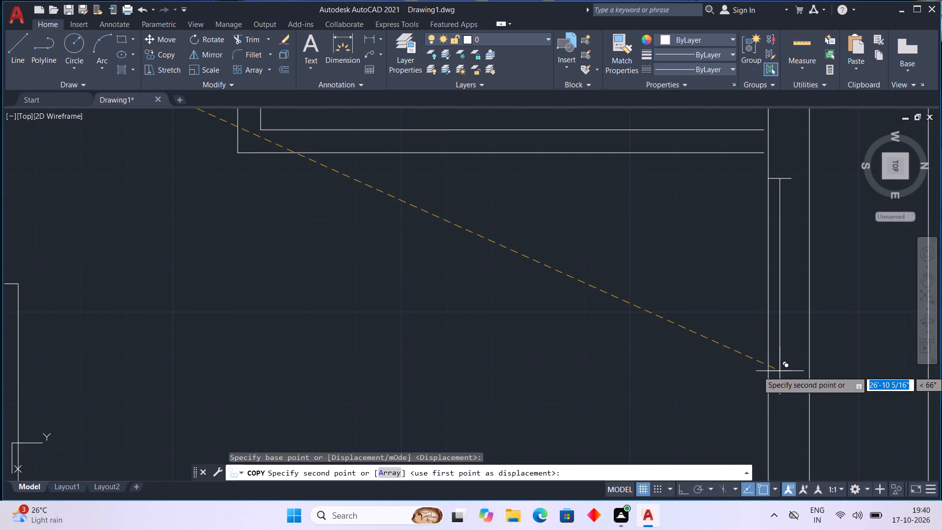
left_click(780, 371)
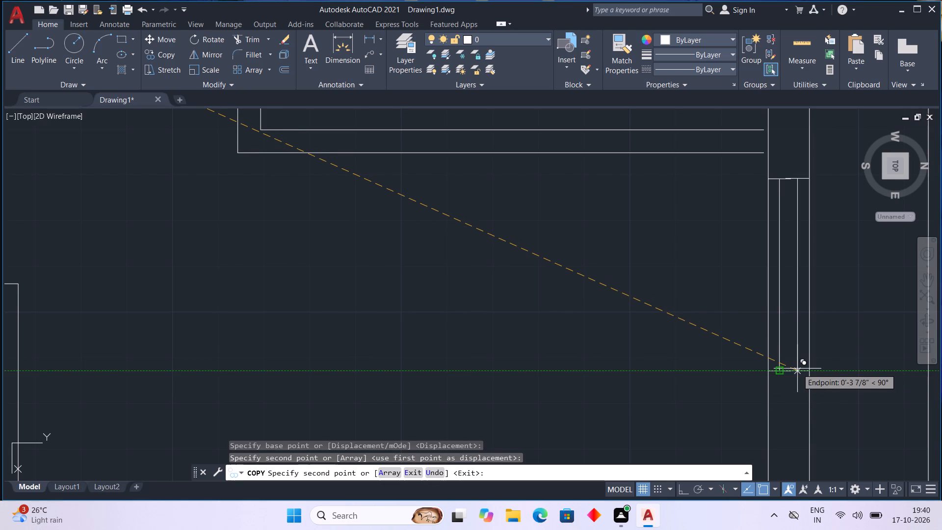
Place a second copy of the window block beside the first, about 27'-2" from the original, flush with the wall's outer face.
scroll(799, 369, "up", 2)
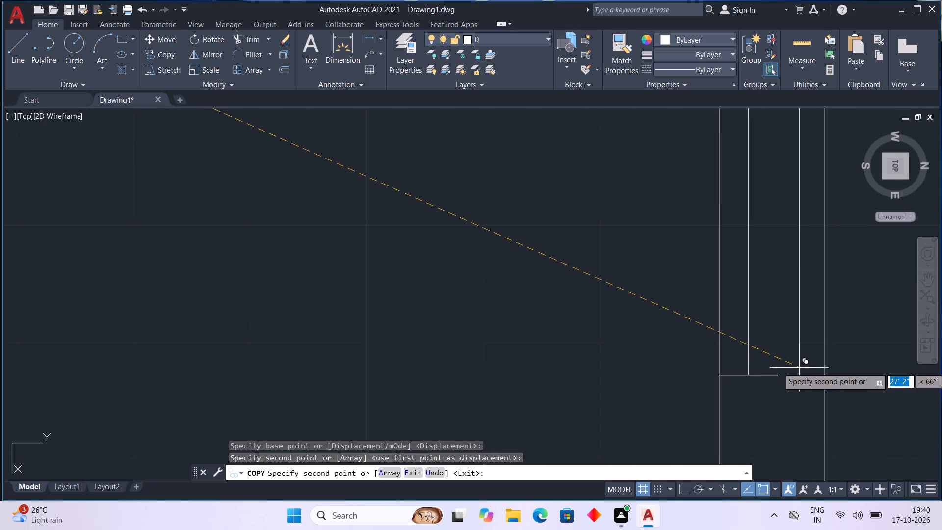
scroll(802, 377, "up", 2)
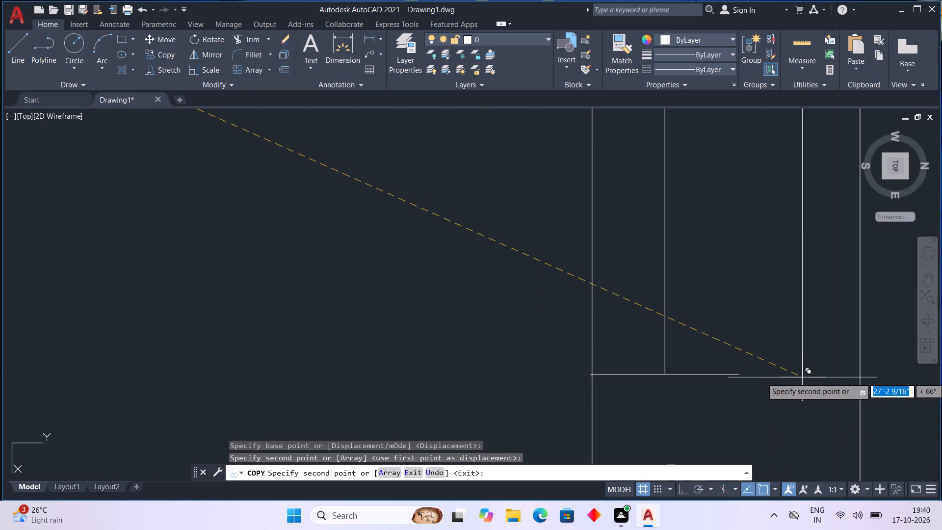
scroll(802, 377, "up", 1)
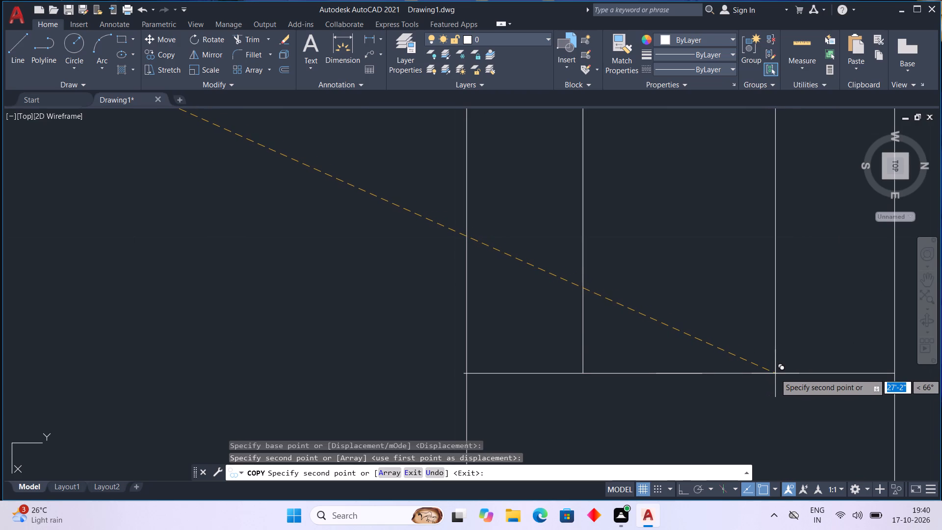
left_click(775, 373)
key("Escape")
scroll(739, 339, "down", 2)
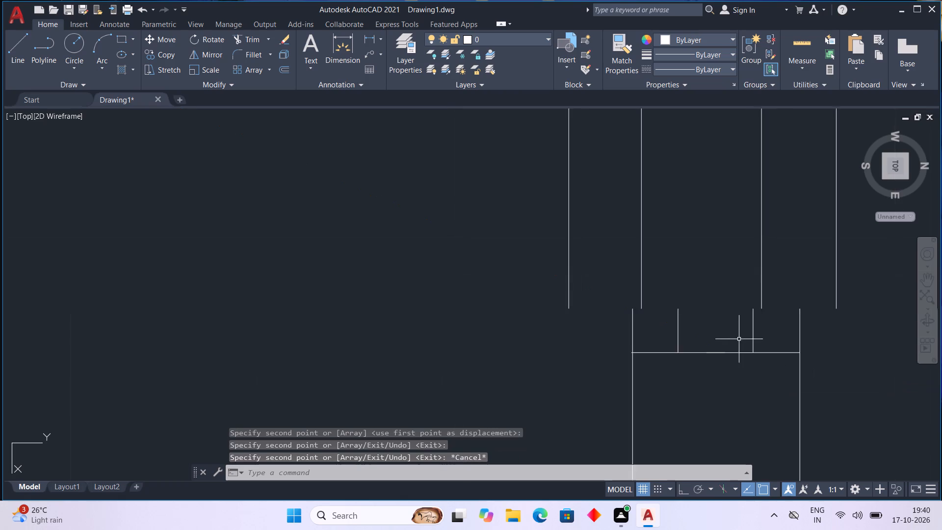
scroll(739, 339, "down", 5)
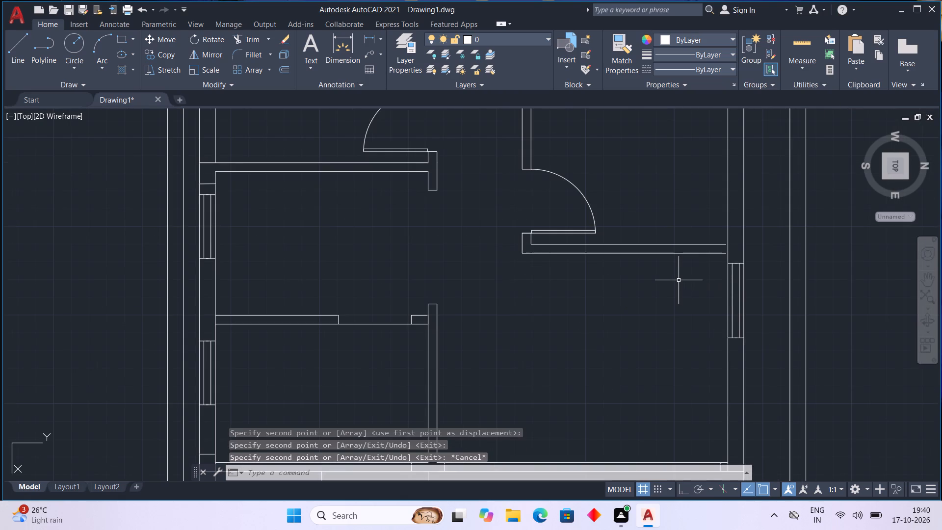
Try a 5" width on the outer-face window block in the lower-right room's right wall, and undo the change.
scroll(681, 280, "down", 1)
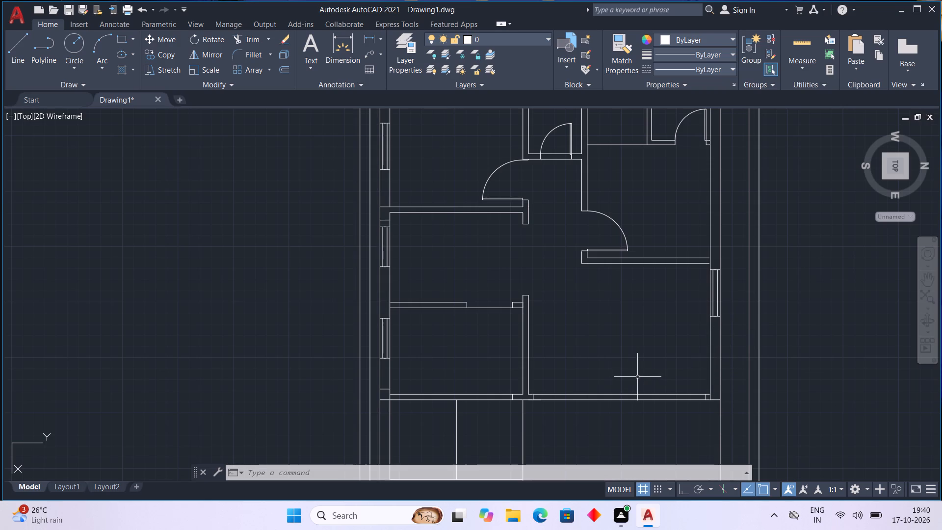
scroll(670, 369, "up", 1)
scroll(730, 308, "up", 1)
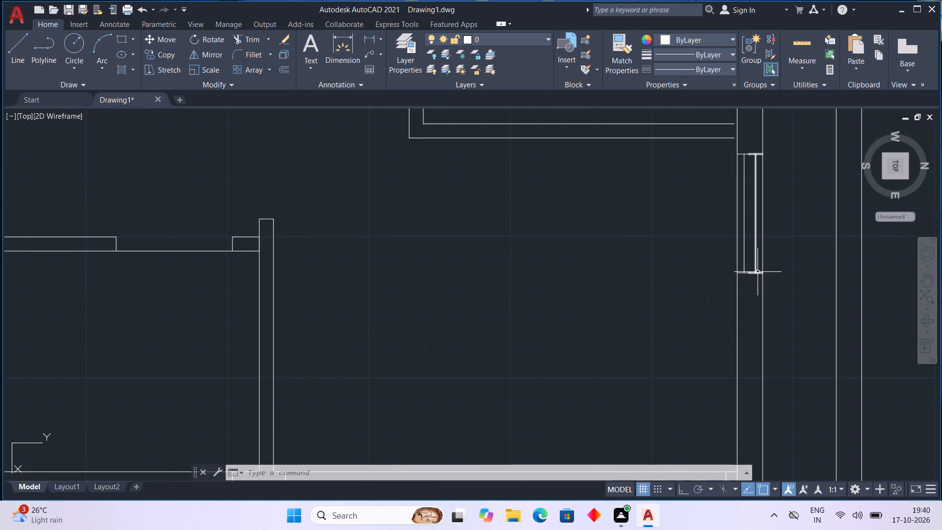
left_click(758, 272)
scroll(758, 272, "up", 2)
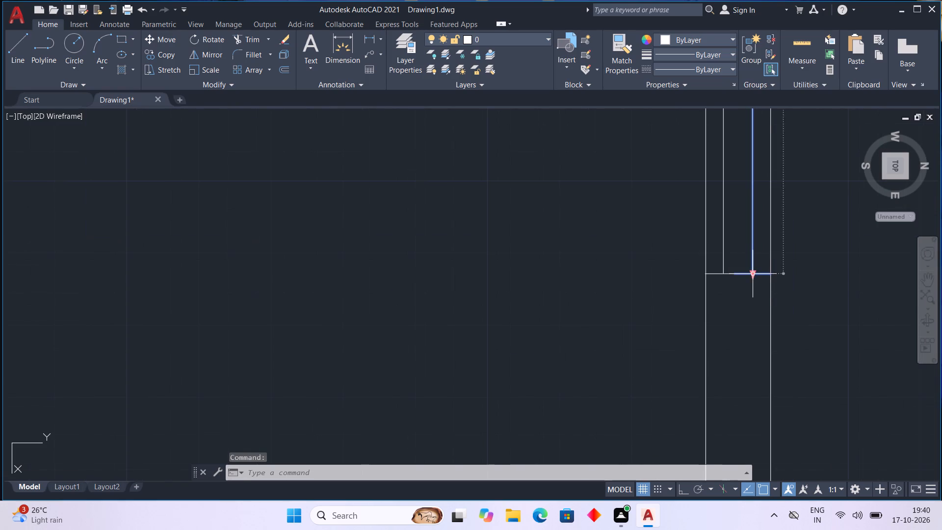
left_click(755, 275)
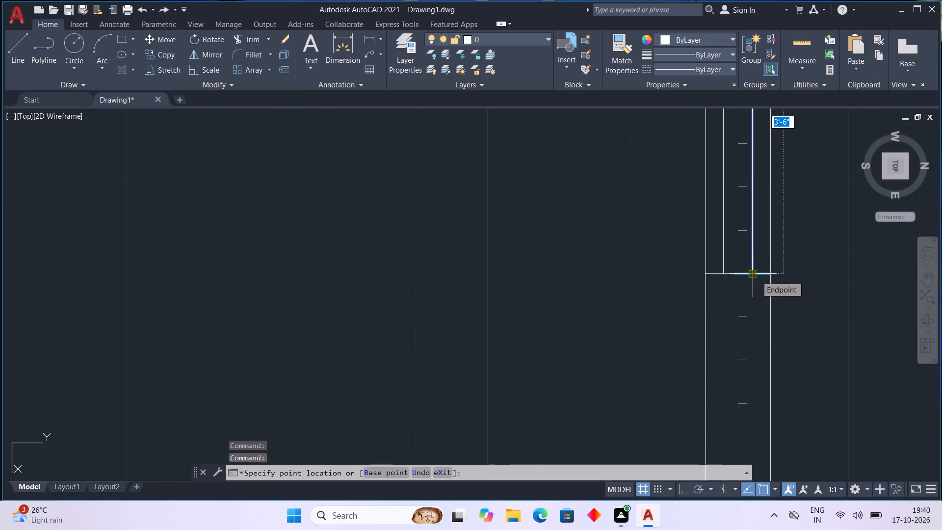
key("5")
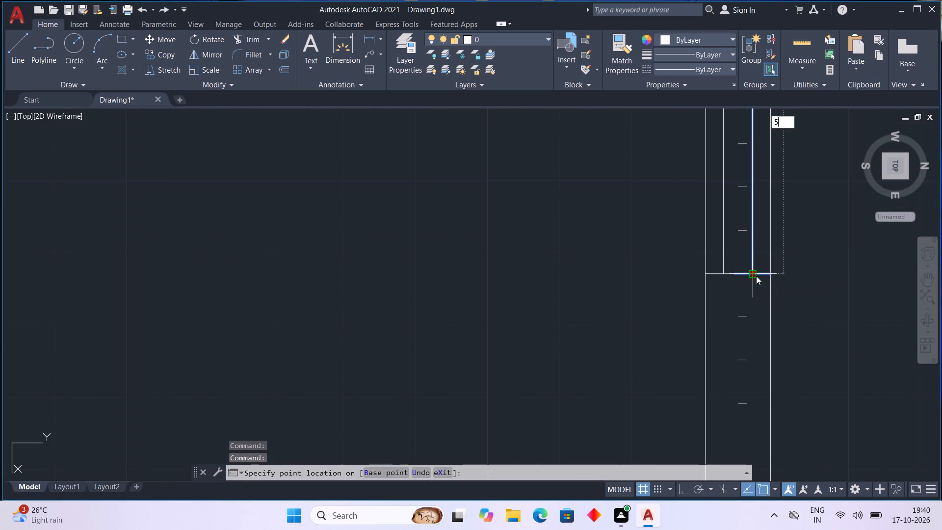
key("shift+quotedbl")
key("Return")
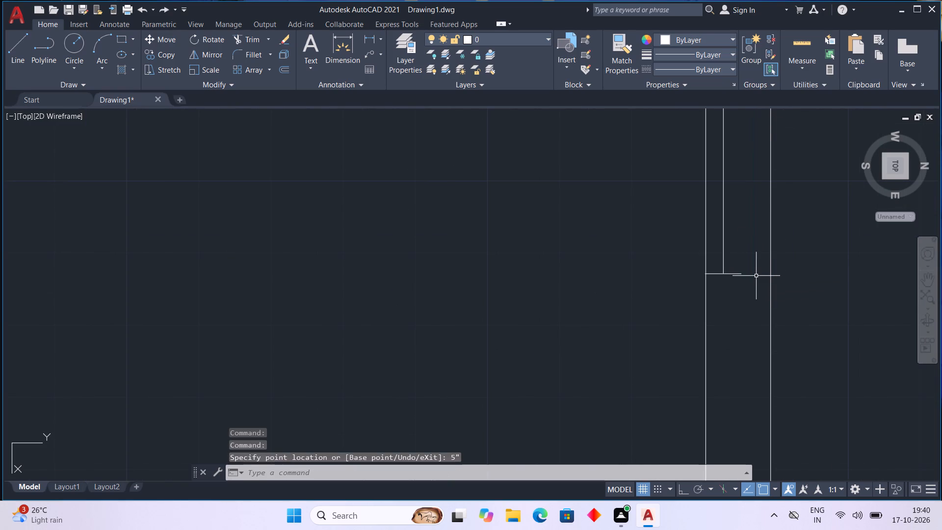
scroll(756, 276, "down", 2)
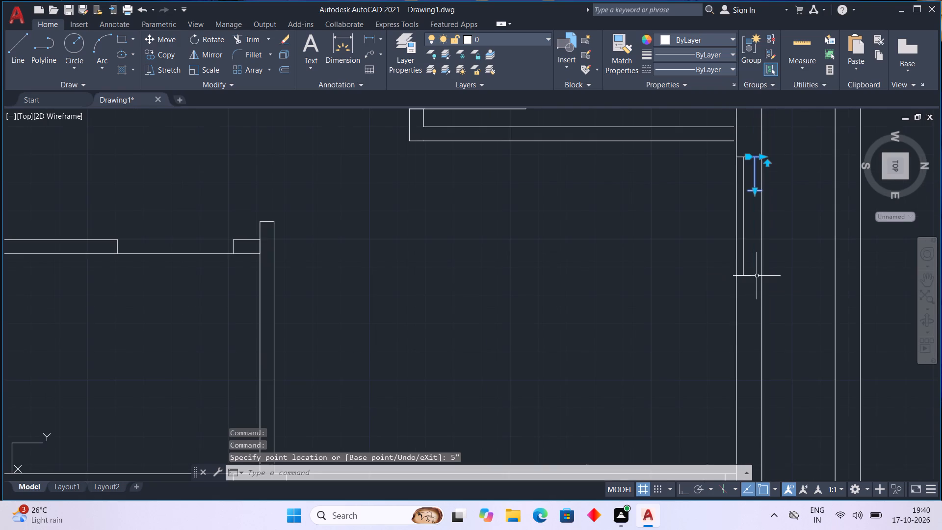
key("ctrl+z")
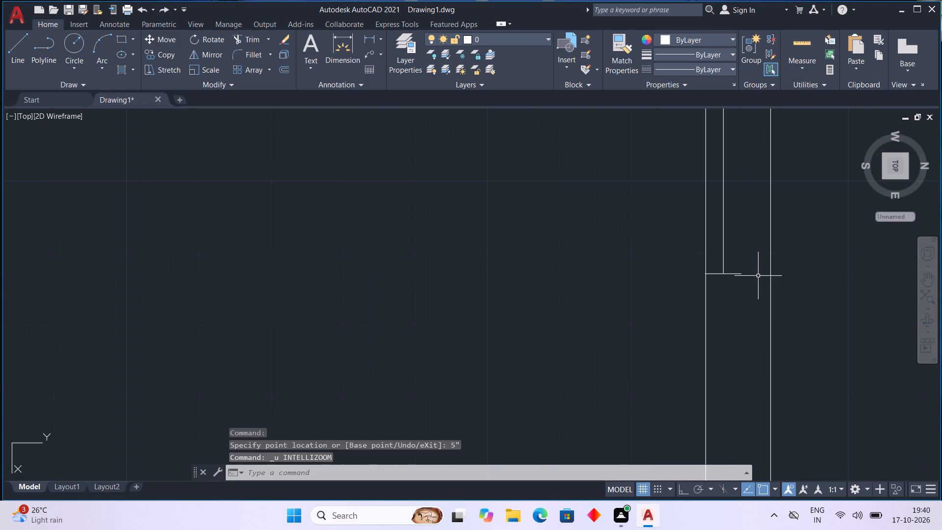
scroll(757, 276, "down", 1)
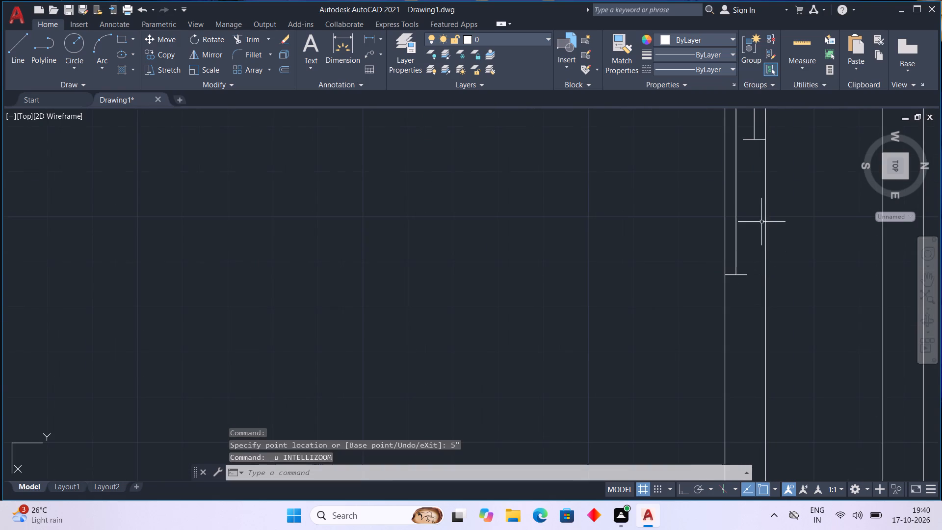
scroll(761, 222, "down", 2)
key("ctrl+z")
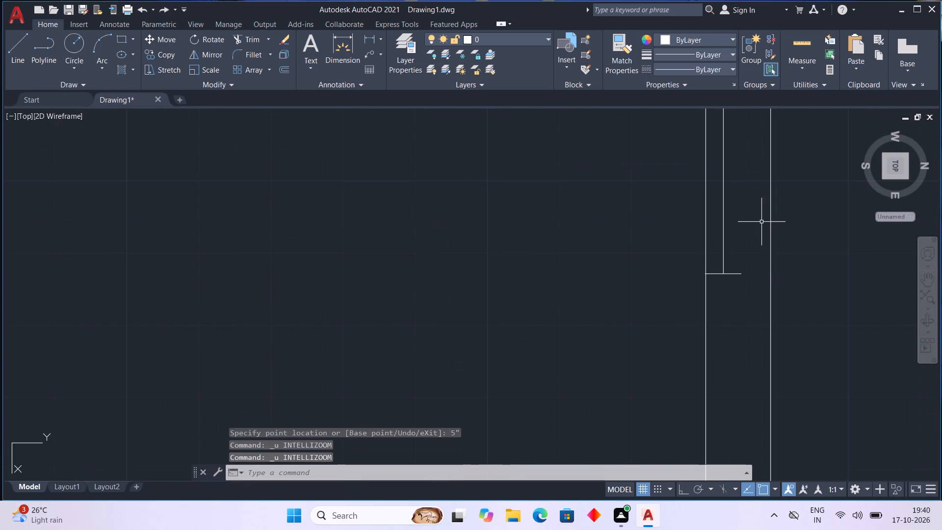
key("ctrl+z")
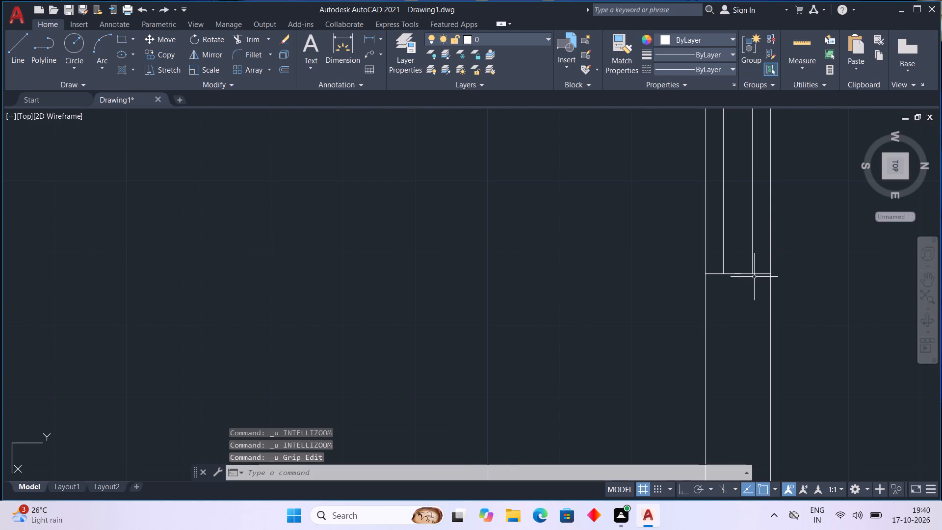
Set the width of the outer-face window block in the lower-right room's right wall to 5'.
left_click(754, 274)
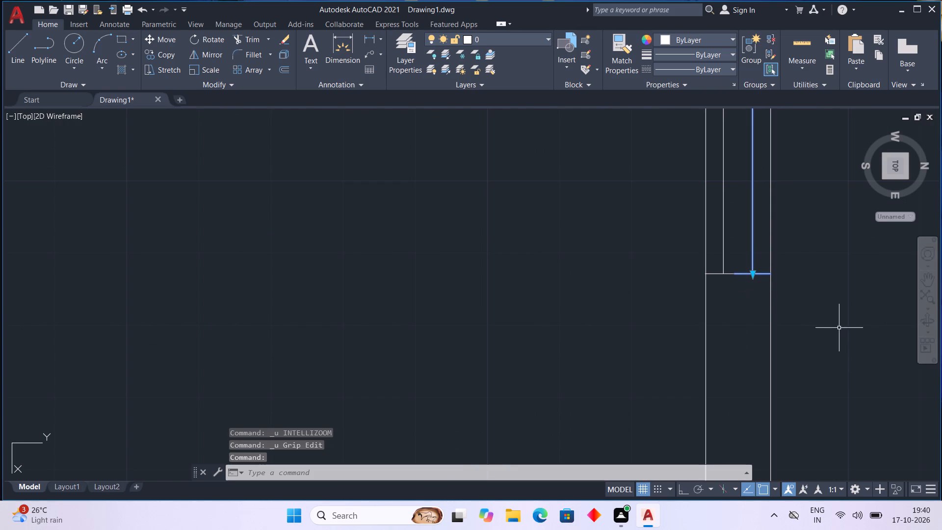
scroll(822, 318, "up", 2)
scroll(820, 318, "down", 3)
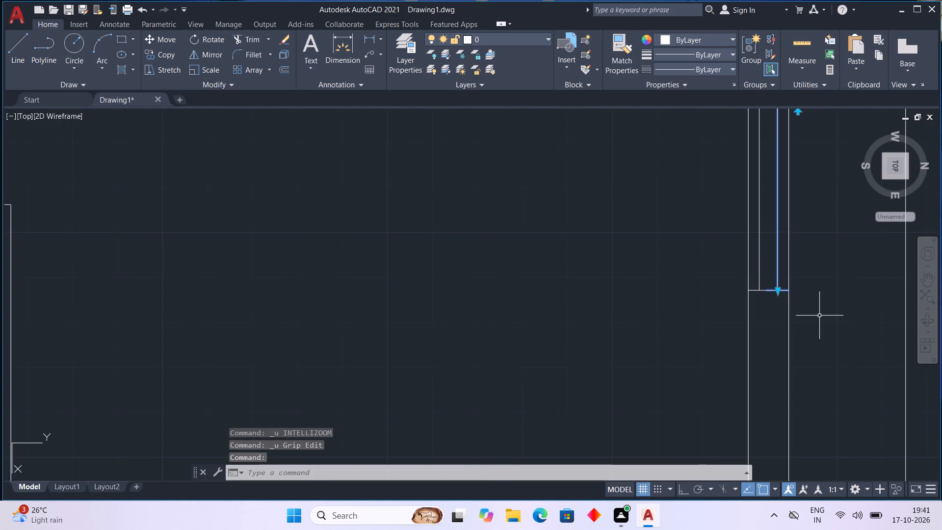
scroll(819, 316, "down", 2)
scroll(817, 300, "up", 2)
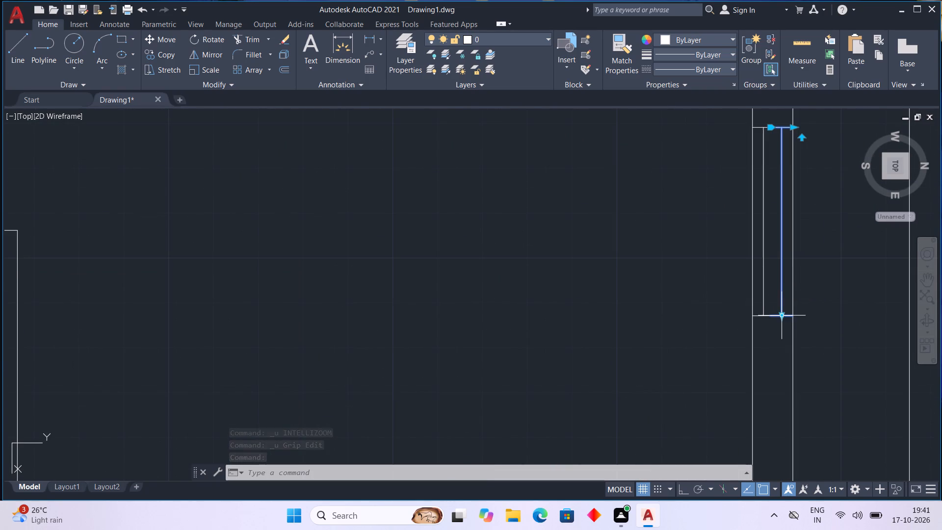
key("Escape")
left_click(781, 314)
left_click(781, 318)
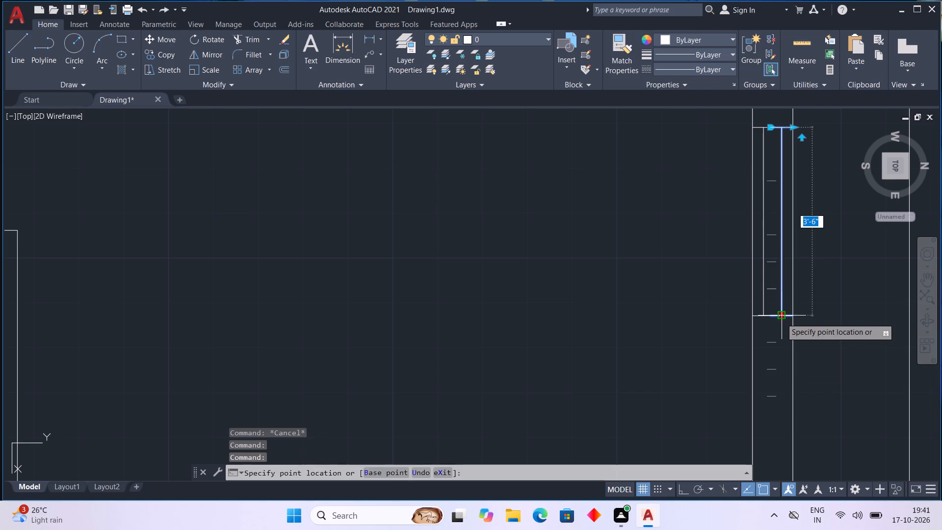
key("5")
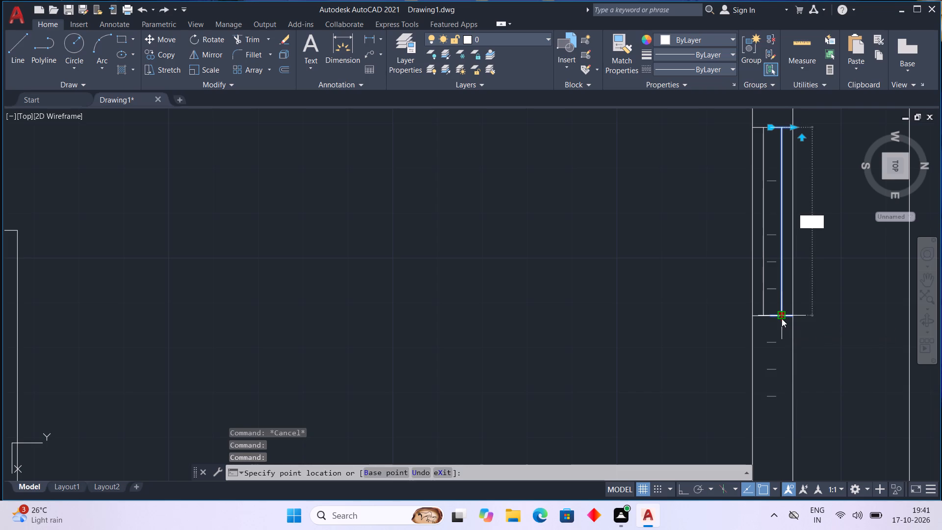
key("apostrophe")
key("Return")
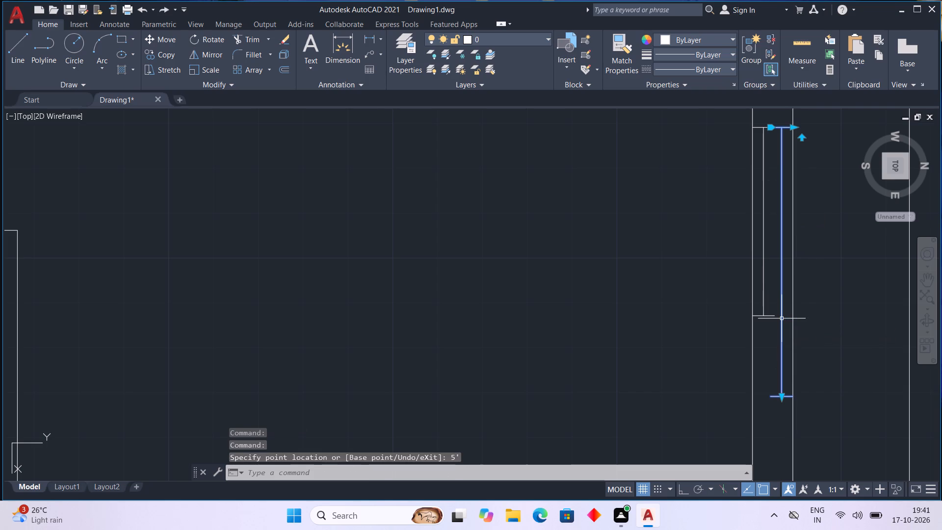
key("Escape")
Set the width of the matching inner-face window block in the same wall to 5'.
left_click(764, 316)
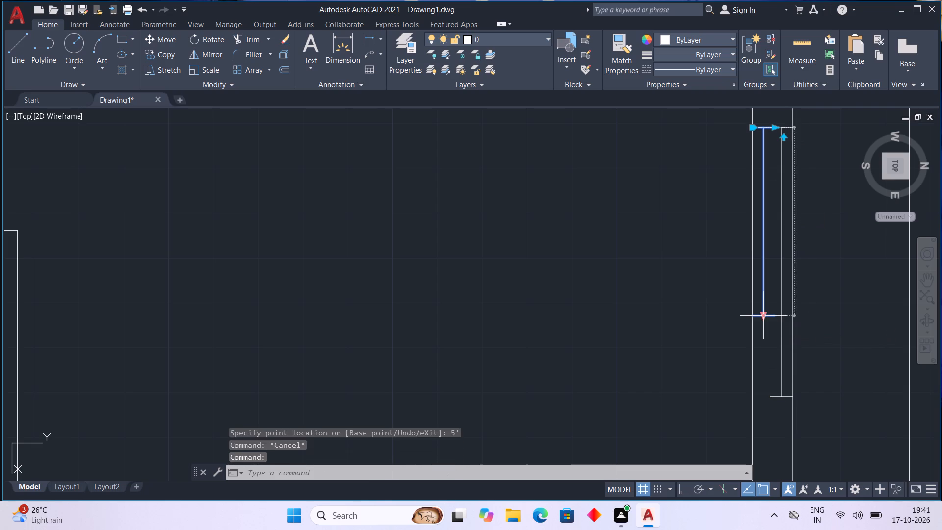
left_click(764, 315)
type("5'")
key("Return")
scroll(764, 315, "down", 1)
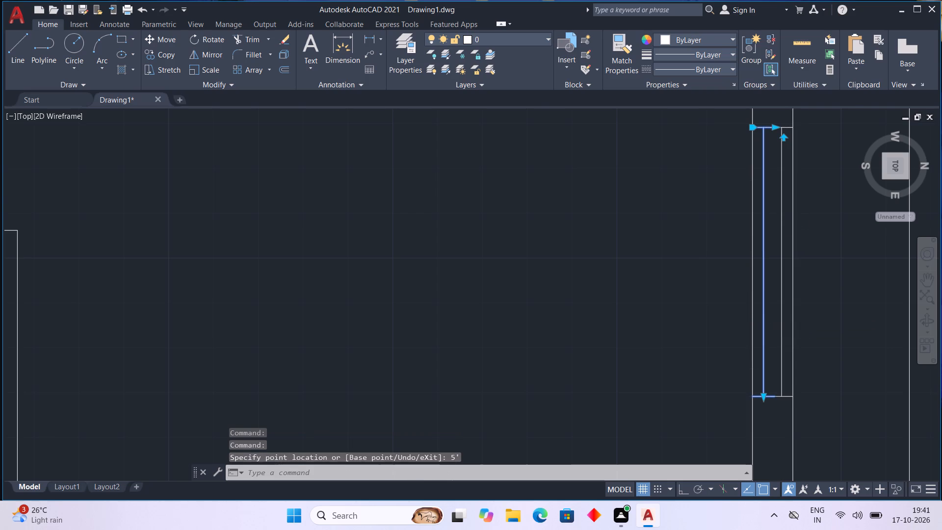
key("Escape")
scroll(764, 315, "down", 3)
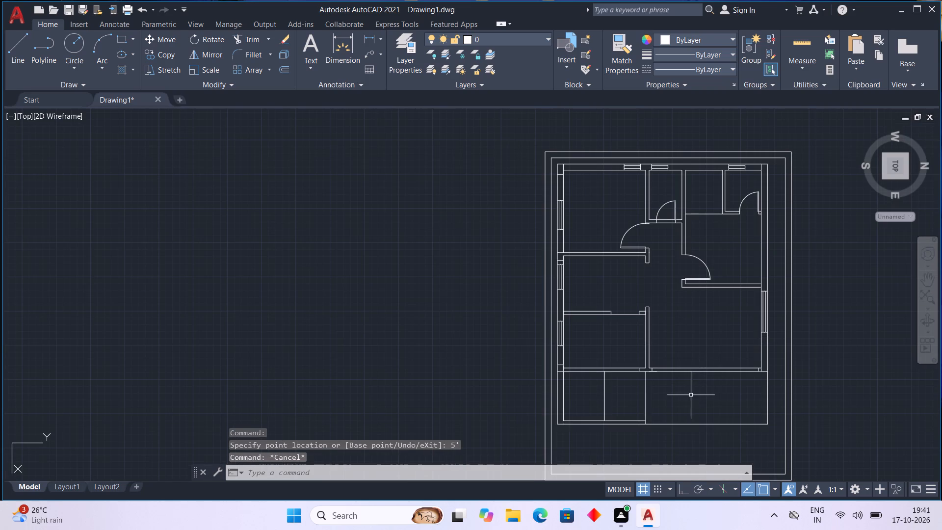
scroll(690, 395, "up", 1)
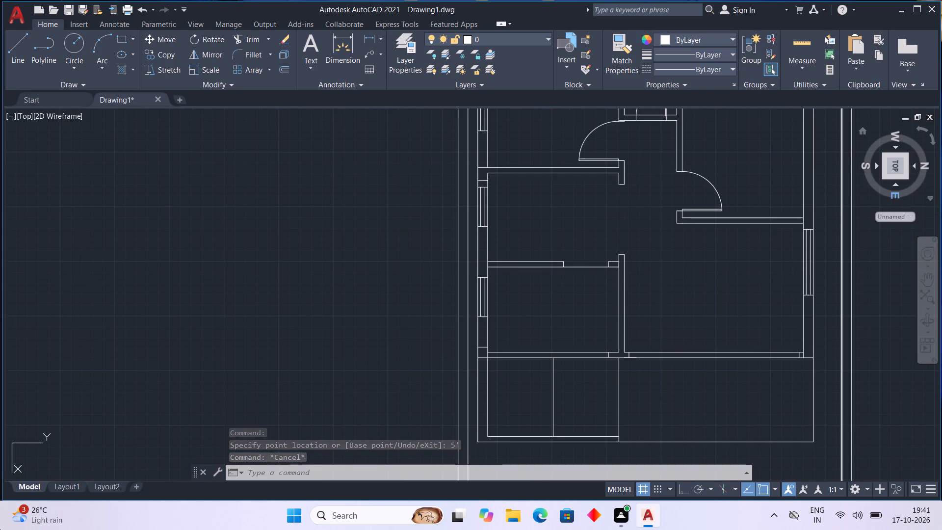